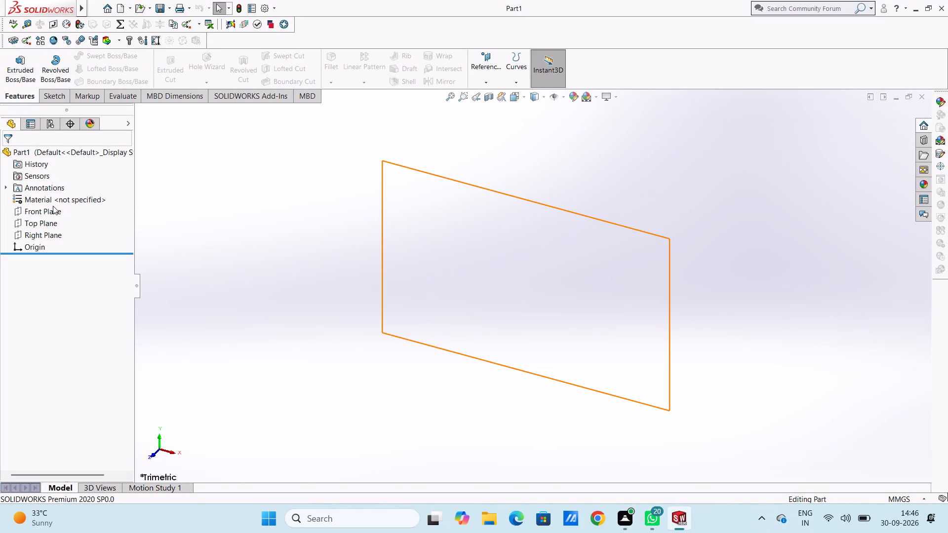
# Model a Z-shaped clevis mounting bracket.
# Sketch two concentric circles on the Right Plane, centred on the origin, with radii of 12 mm and 5 mm.
pyautogui.click(54, 236)
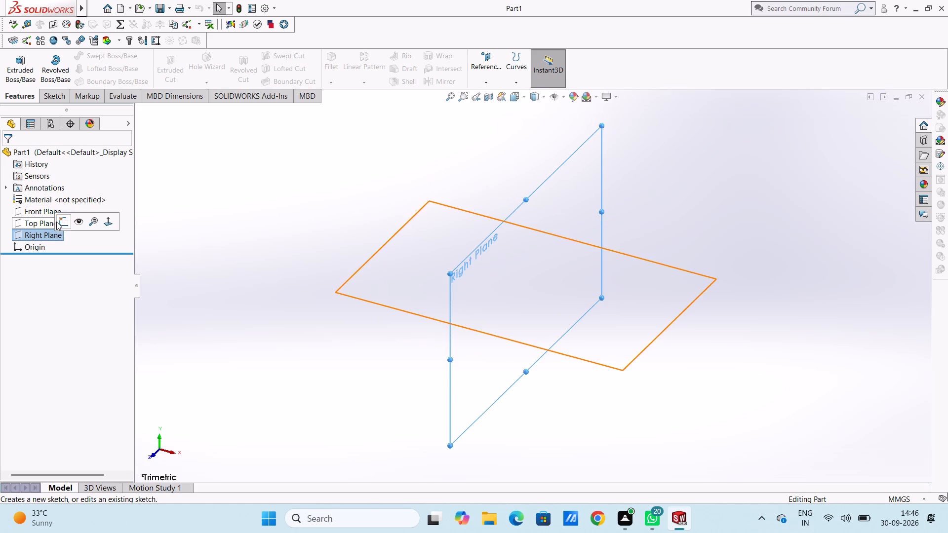
pyautogui.click(59, 222)
pyautogui.click(218, 228)
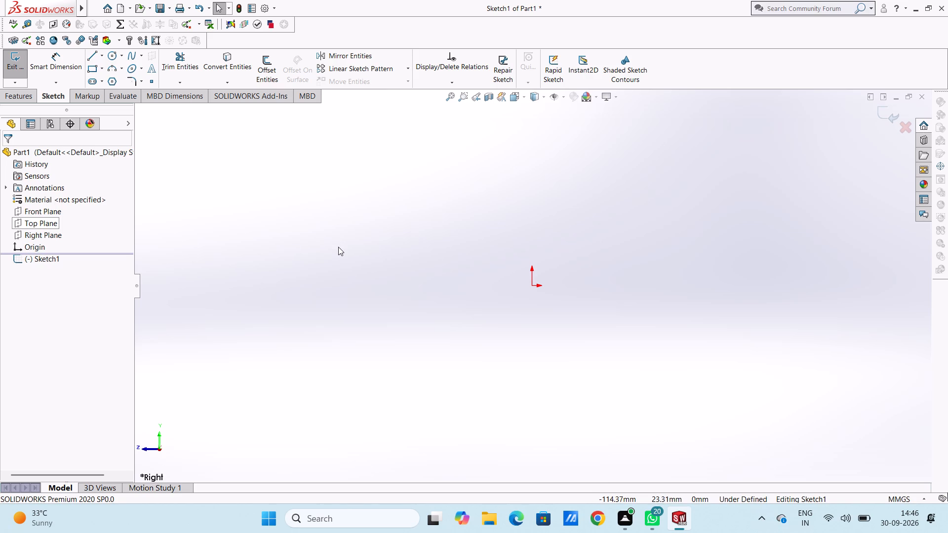
pyautogui.click(110, 58)
pyautogui.click(531, 286)
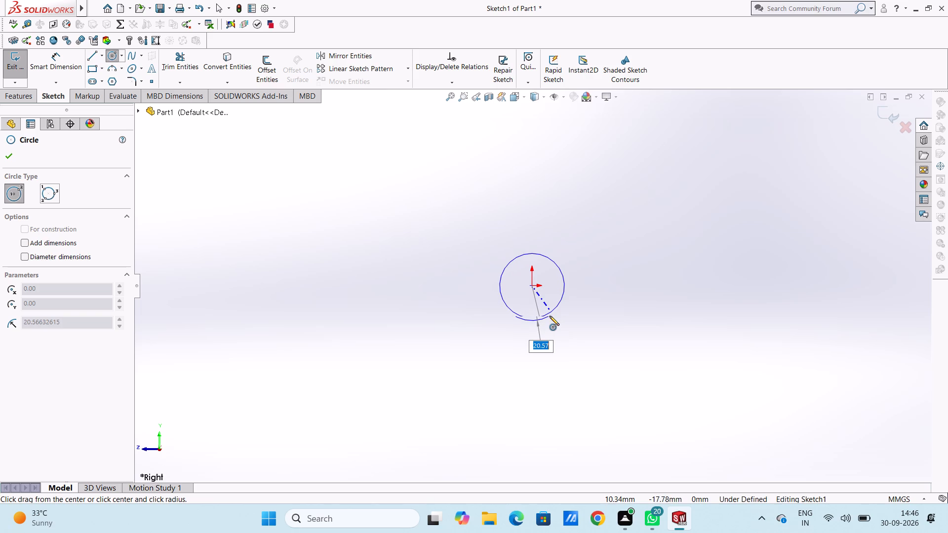
pyautogui.write('12')
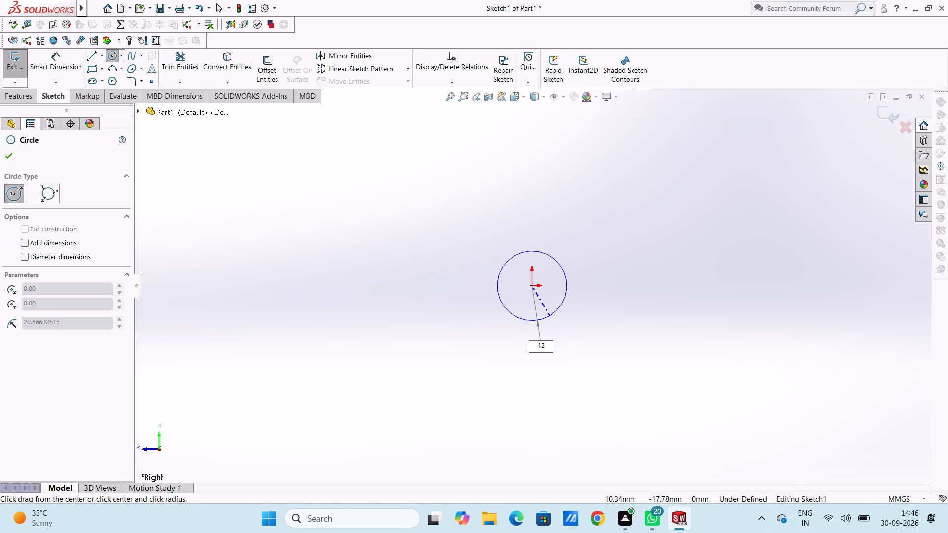
pyautogui.press('Return')
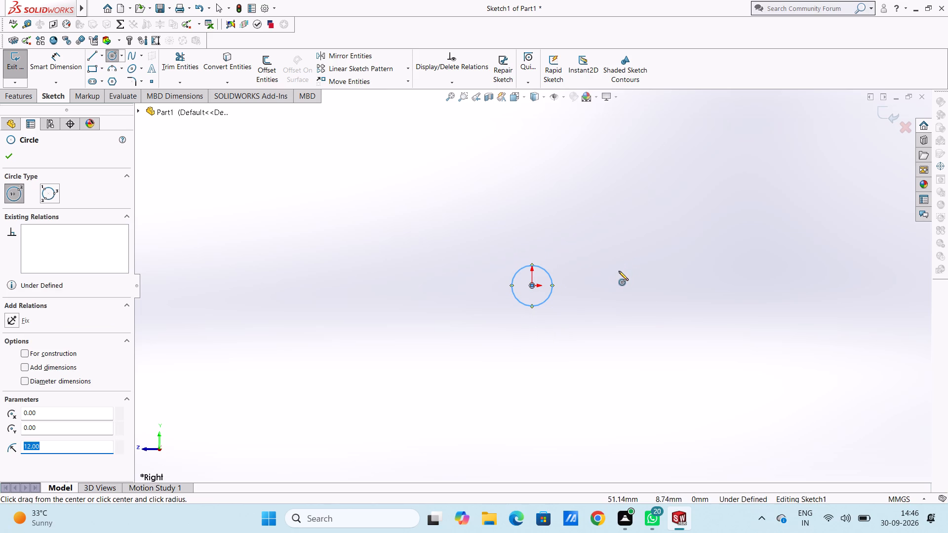
pyautogui.scroll(-2, 619, 271)
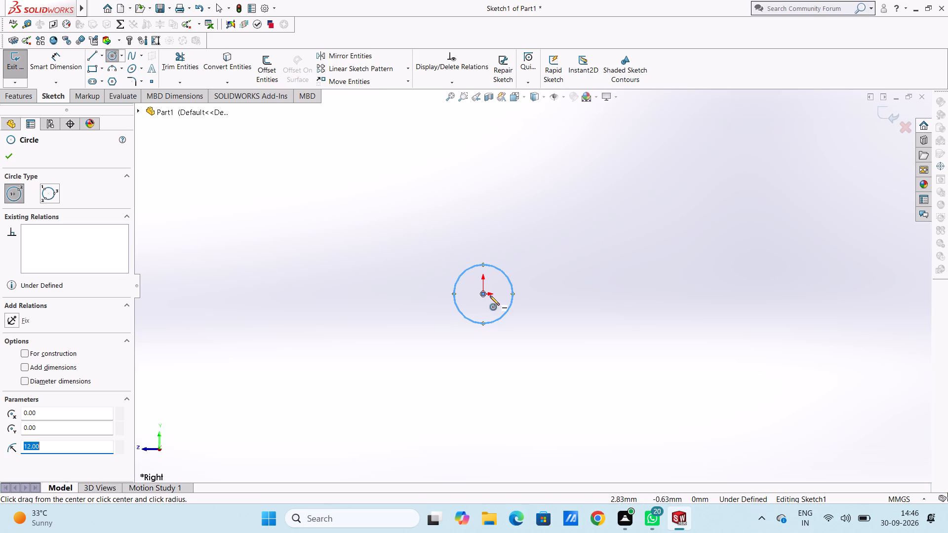
pyautogui.click(482, 292)
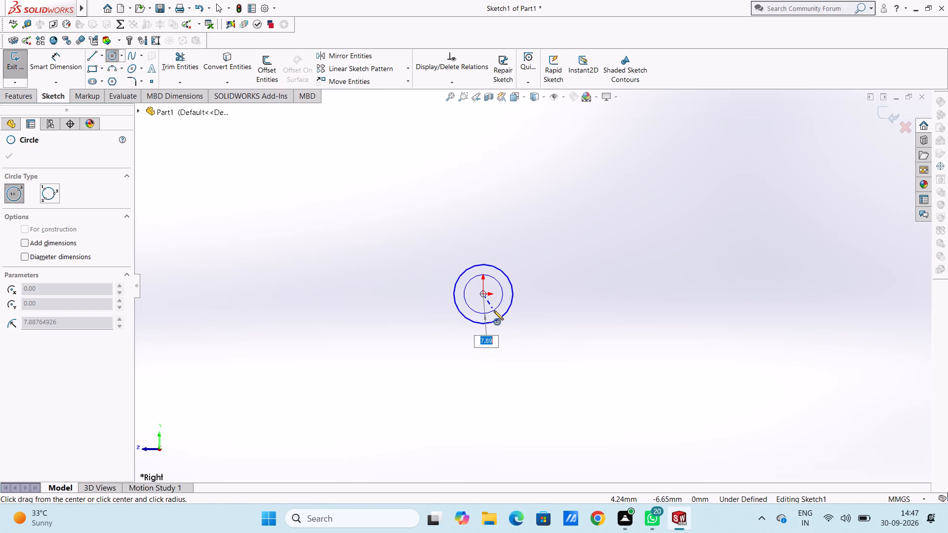
pyautogui.press('5')
pyautogui.press('Return')
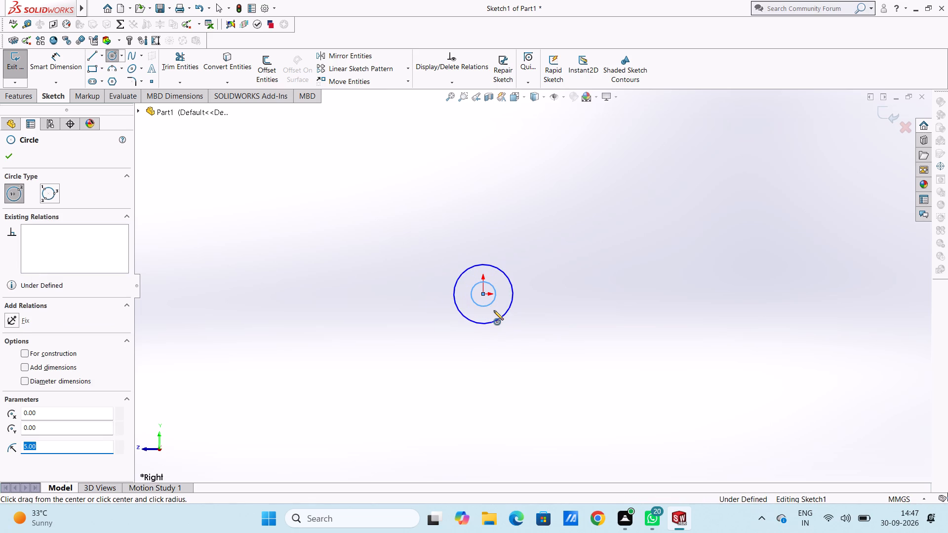
pyautogui.click(14, 158)
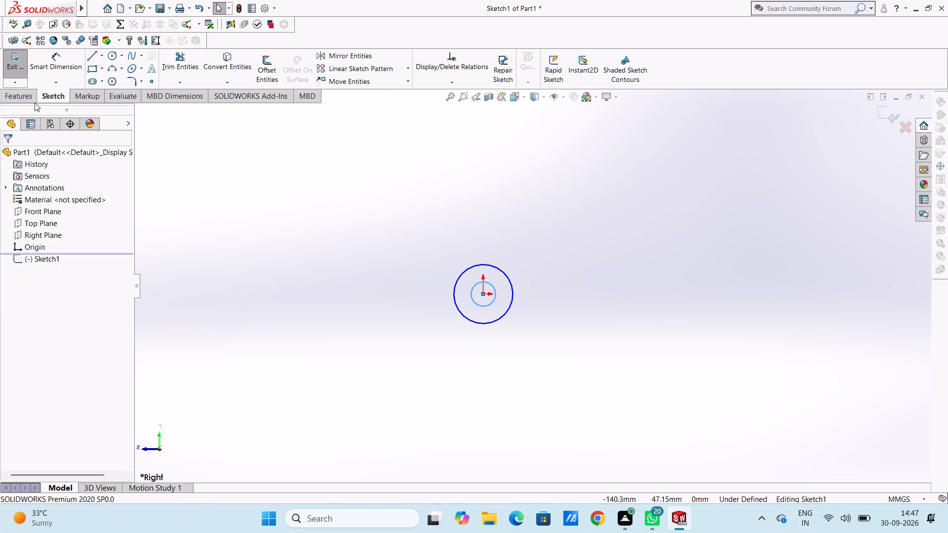
# Dimension the diameters of the outer and inner circles.
pyautogui.click(66, 62)
pyautogui.click(464, 269)
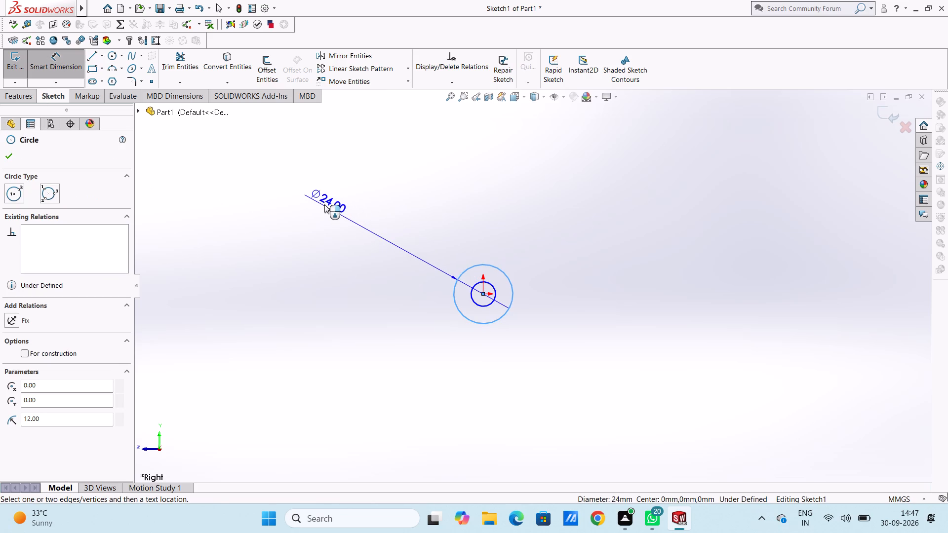
pyautogui.click(325, 203)
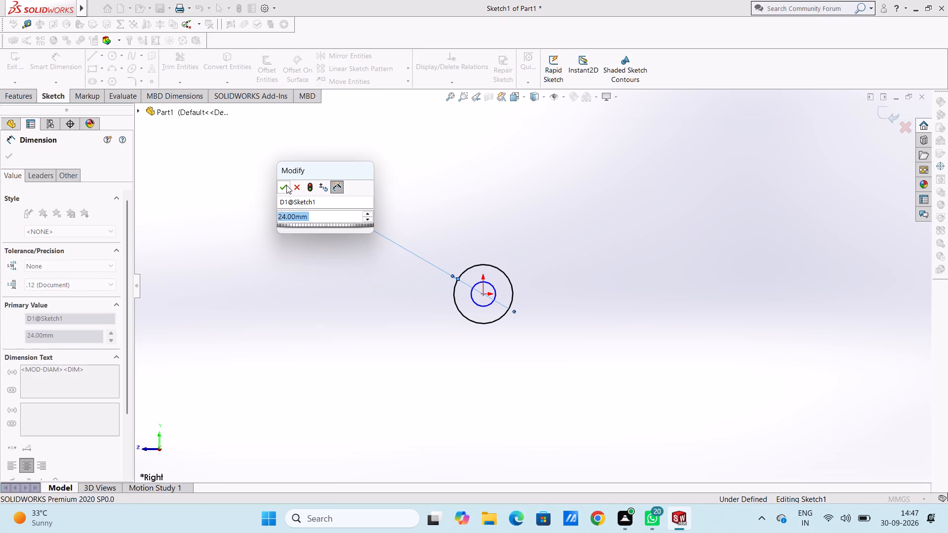
pyautogui.click(286, 185)
pyautogui.click(283, 227)
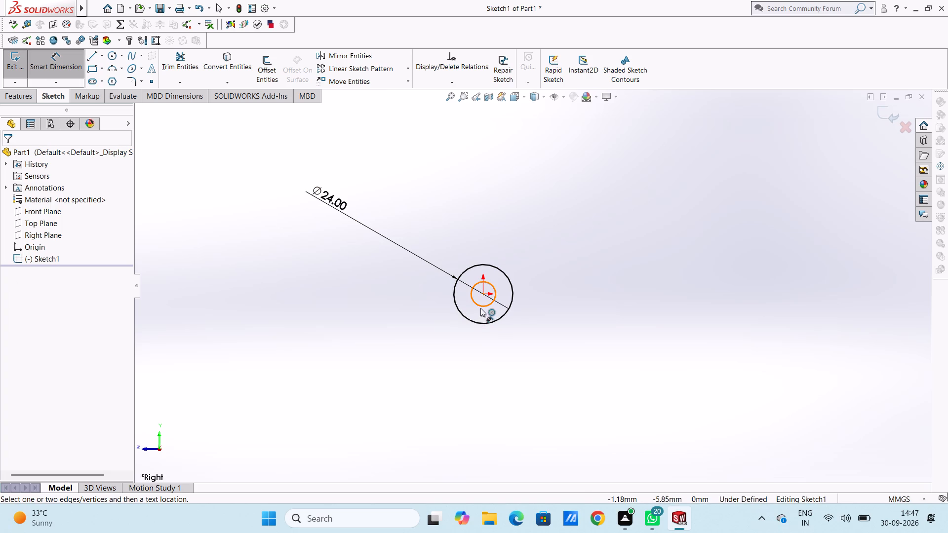
pyautogui.click(480, 308)
pyautogui.click(336, 364)
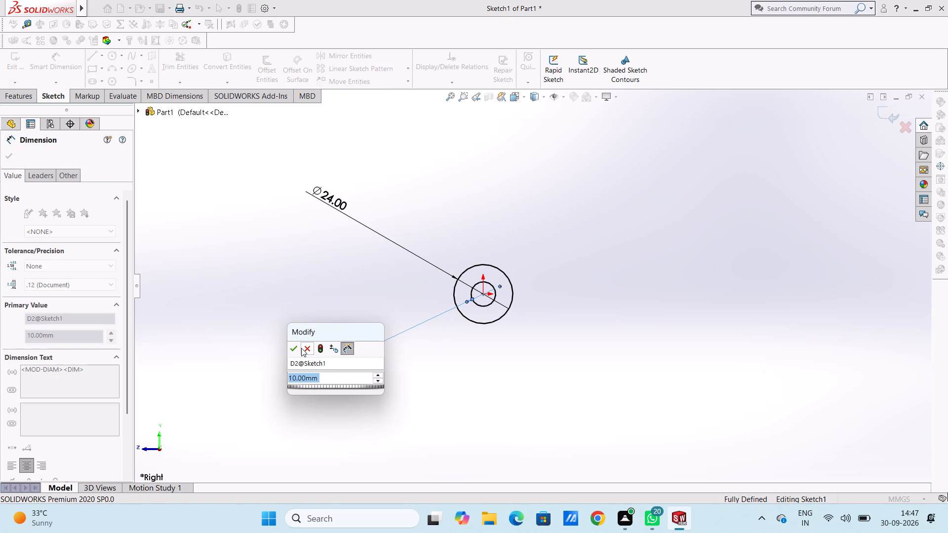
pyautogui.click(298, 348)
pyautogui.click(307, 312)
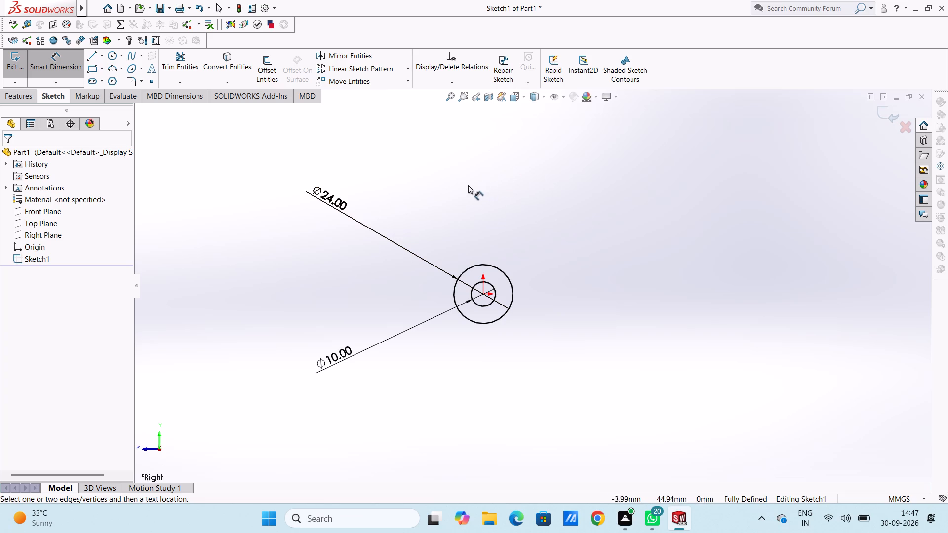
# Draw a 12 mm vertical line upward from the outer circle's left quadrant point.
pyautogui.click(96, 54)
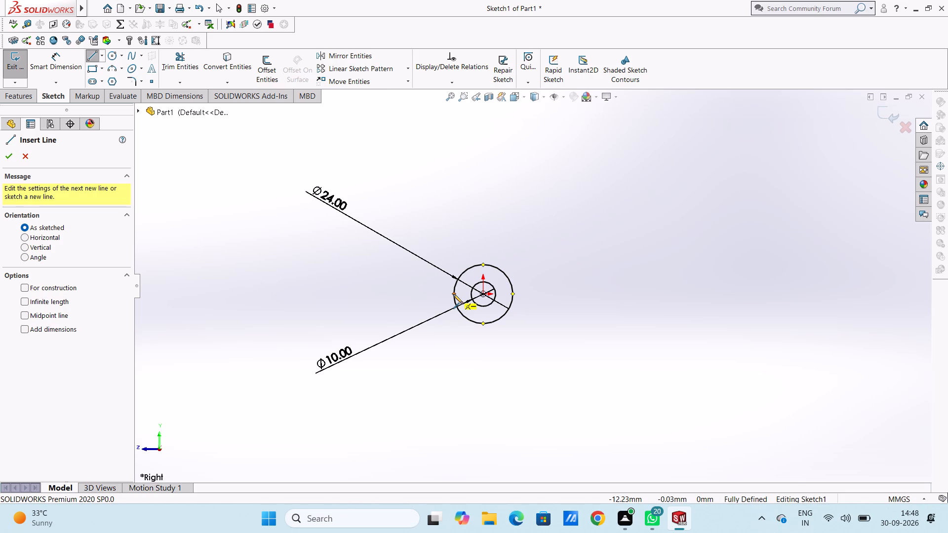
pyautogui.click(453, 294)
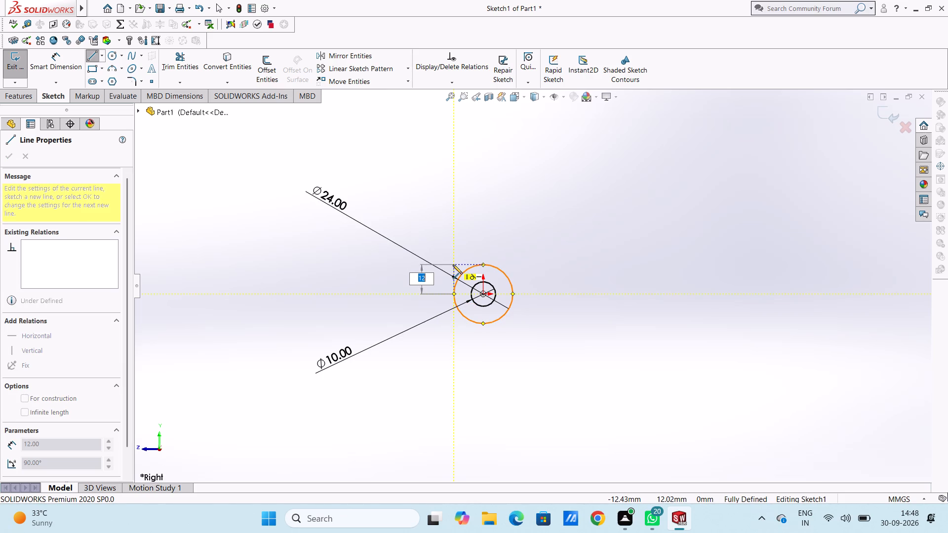
pyautogui.click(453, 265)
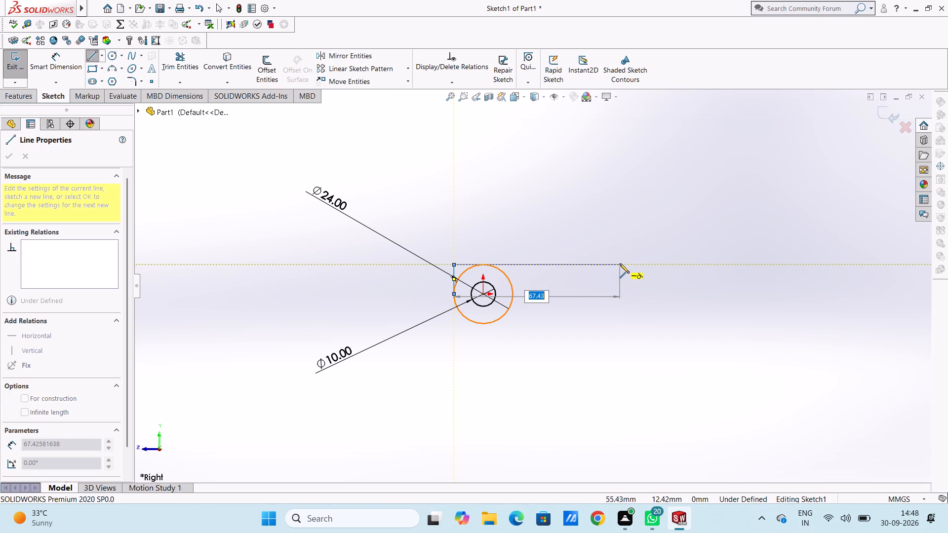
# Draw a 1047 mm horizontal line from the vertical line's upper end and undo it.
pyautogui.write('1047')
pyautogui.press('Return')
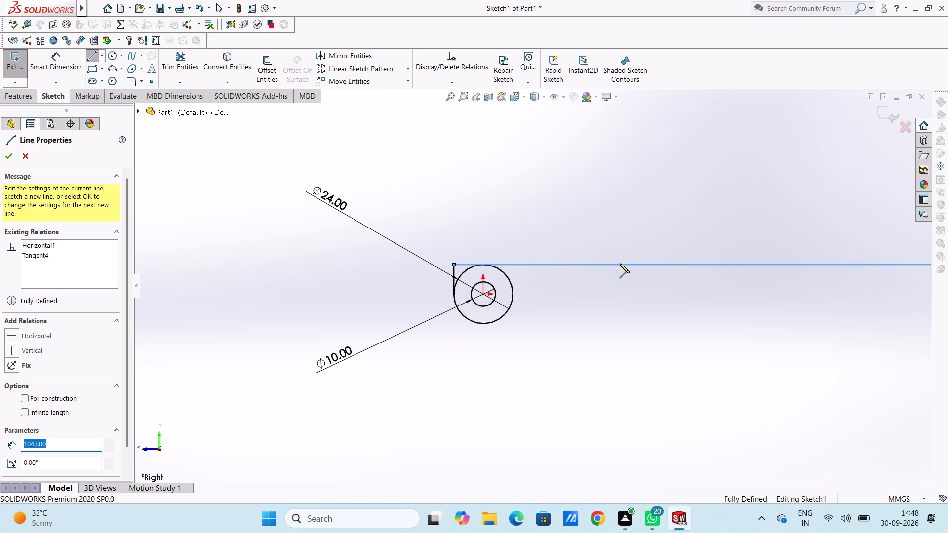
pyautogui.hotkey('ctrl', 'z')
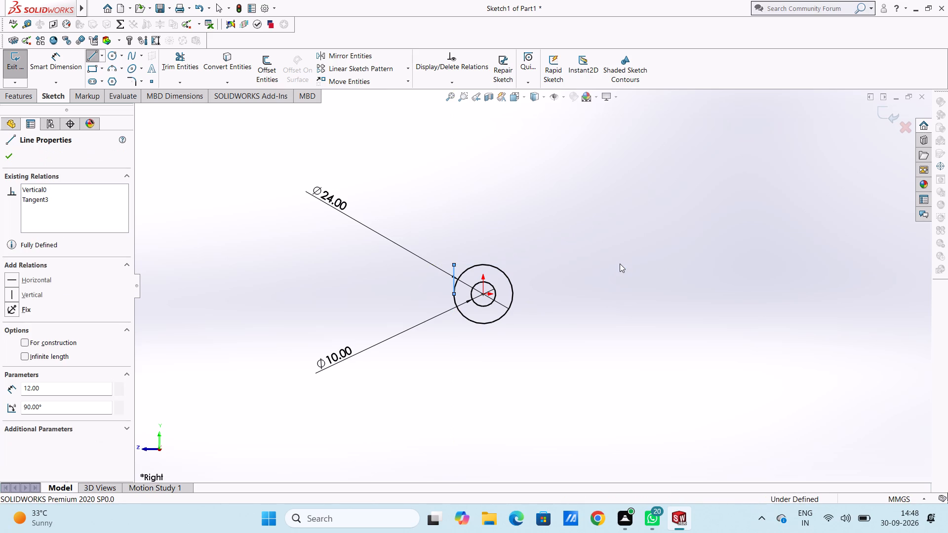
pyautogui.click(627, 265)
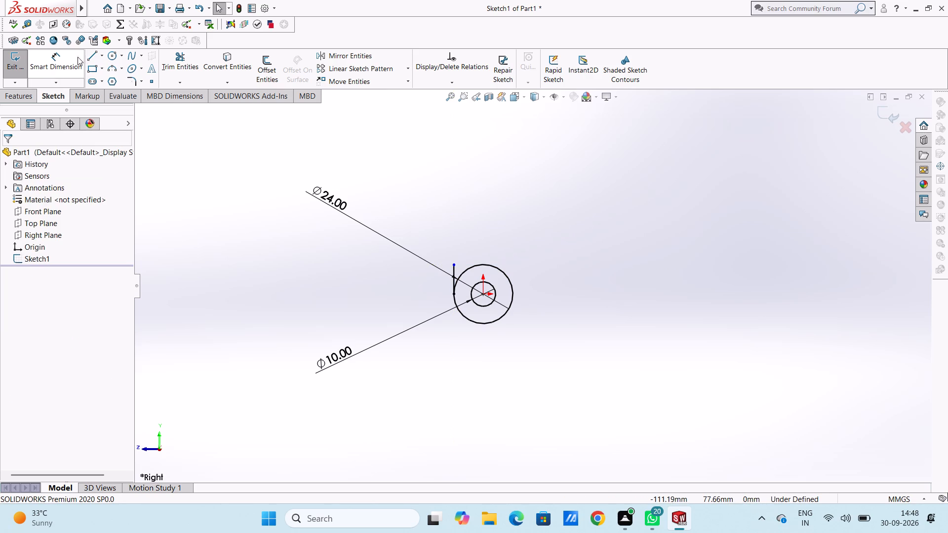
# Draw a 107 mm horizontal line to the right from the vertical line's upper end.
pyautogui.click(91, 58)
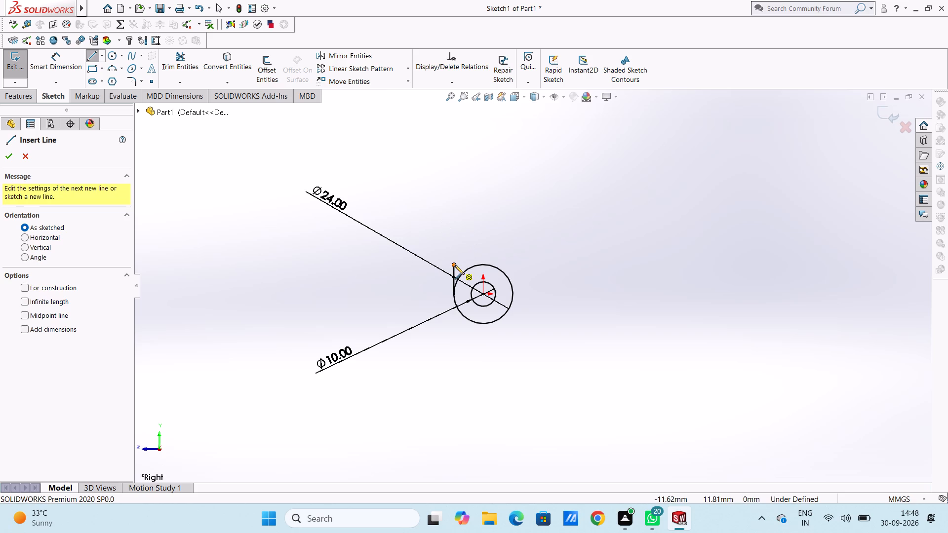
pyautogui.click(454, 265)
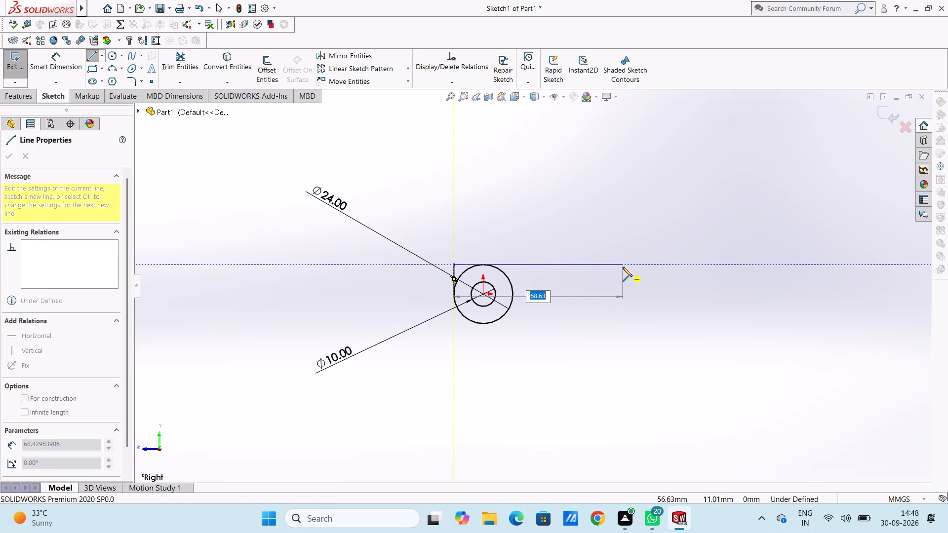
pyautogui.write('107')
pyautogui.press('Return')
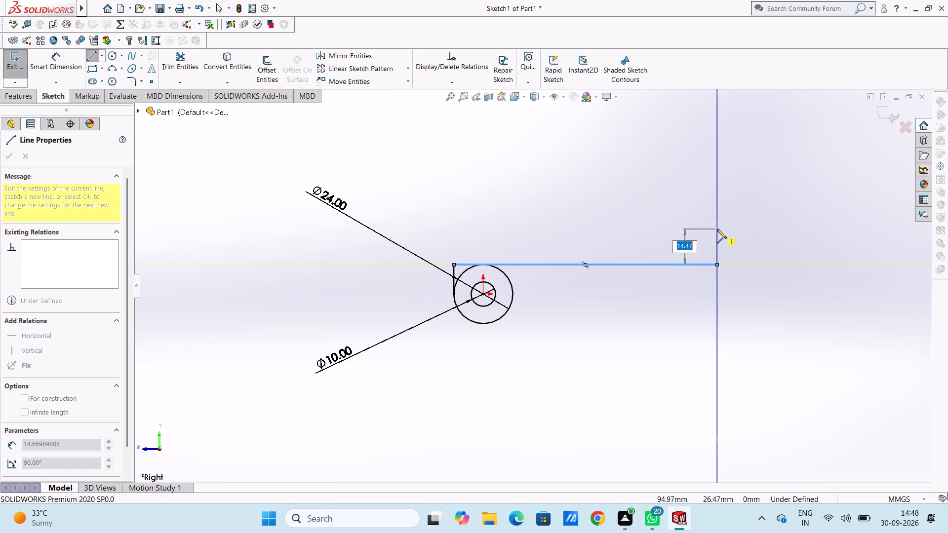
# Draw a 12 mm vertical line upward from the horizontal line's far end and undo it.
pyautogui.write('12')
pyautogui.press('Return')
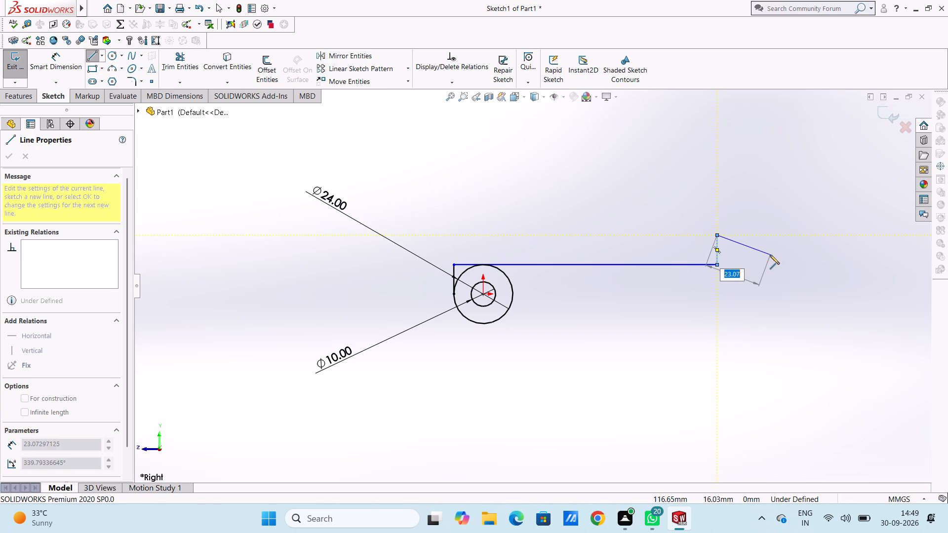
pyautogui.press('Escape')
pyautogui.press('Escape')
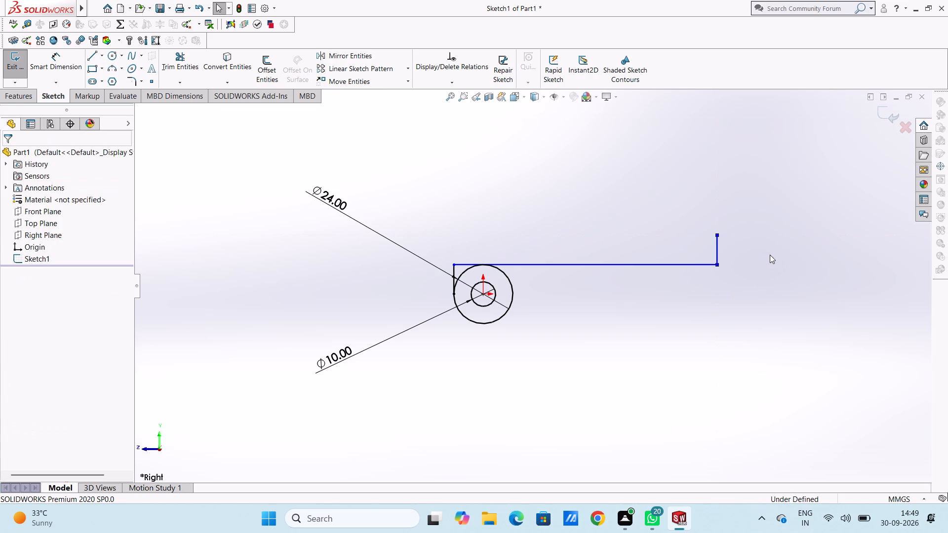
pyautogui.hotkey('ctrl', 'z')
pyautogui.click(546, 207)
# Trim away the short vertical line and the part of the horizontal line left of its tangent point on the outer circle.
pyautogui.click(183, 63)
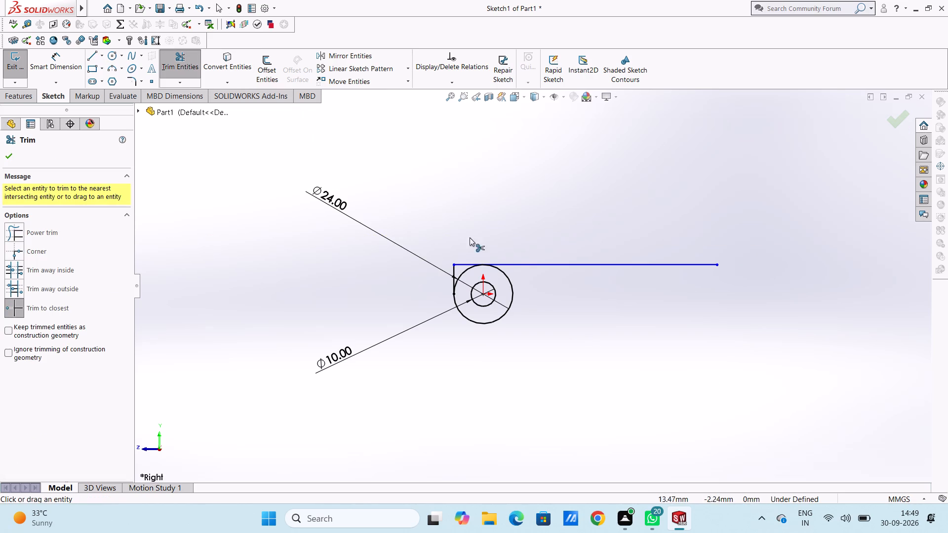
pyautogui.scroll(-6, 495, 273)
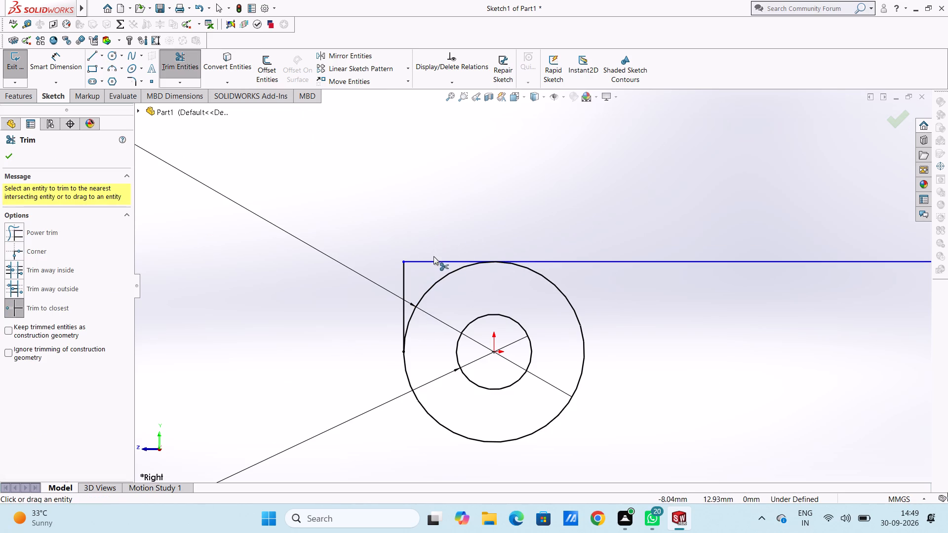
pyautogui.click(434, 261)
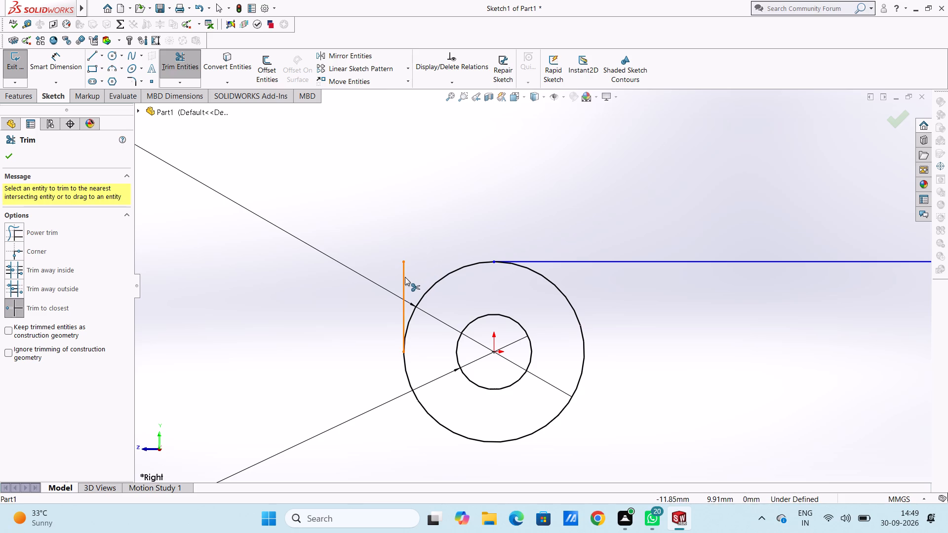
pyautogui.click(405, 277)
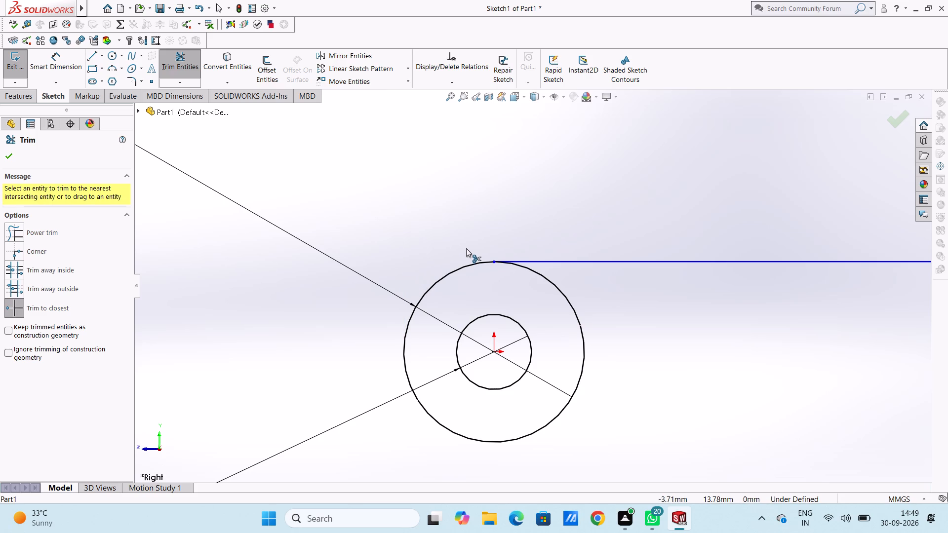
pyautogui.press('Escape')
pyautogui.press('Escape')
pyautogui.press('Escape')
# Add a length dimension to the horizontal line, placed above the line.
pyautogui.scroll(3, 466, 248)
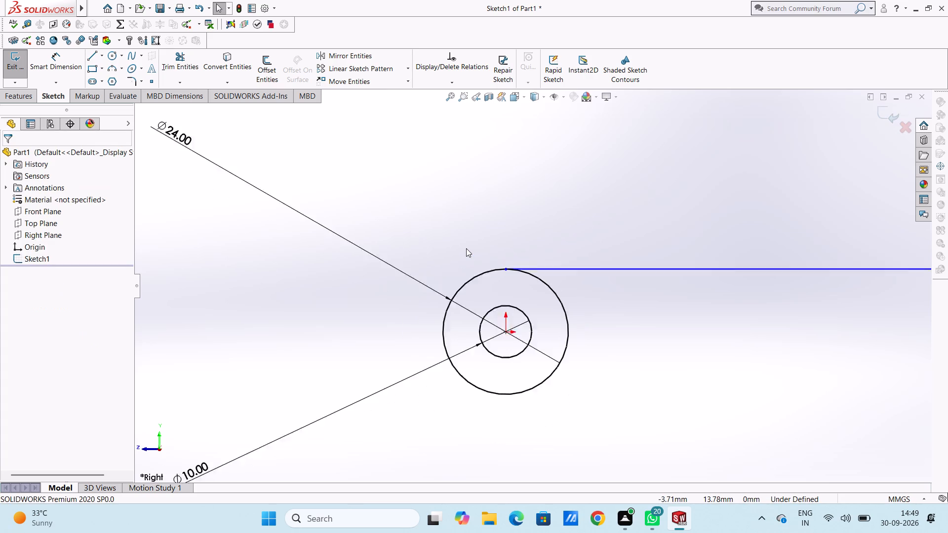
pyautogui.scroll(3, 466, 248)
pyautogui.click(61, 61)
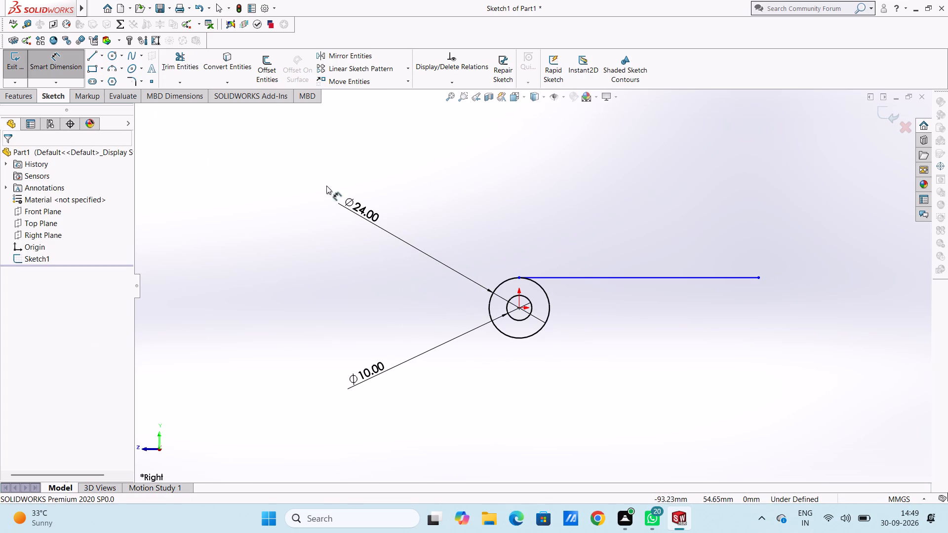
pyautogui.click(584, 277)
pyautogui.click(589, 168)
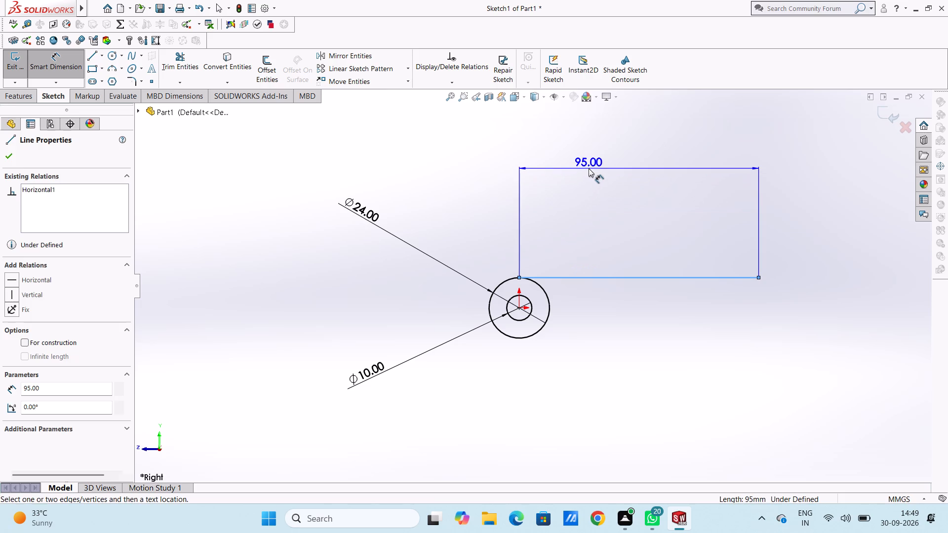
pyautogui.click(551, 153)
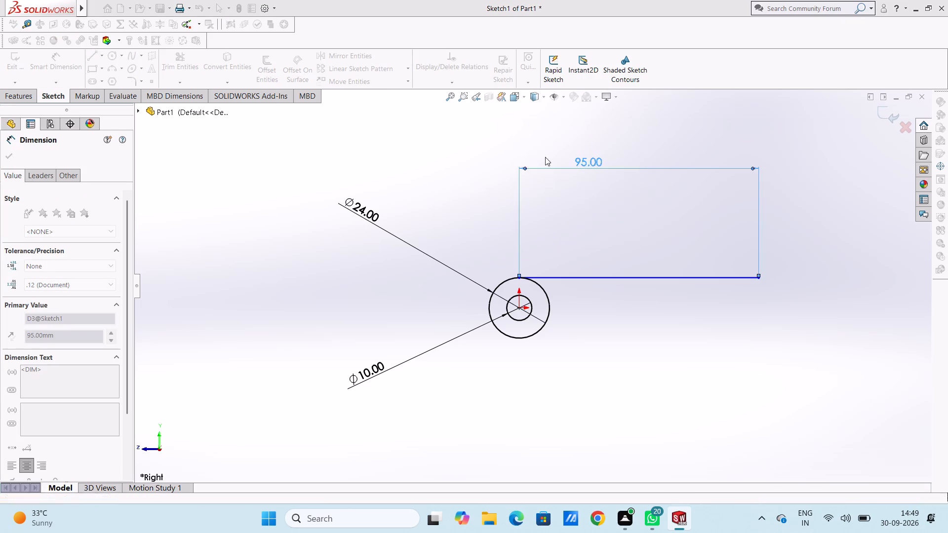
pyautogui.click(490, 175)
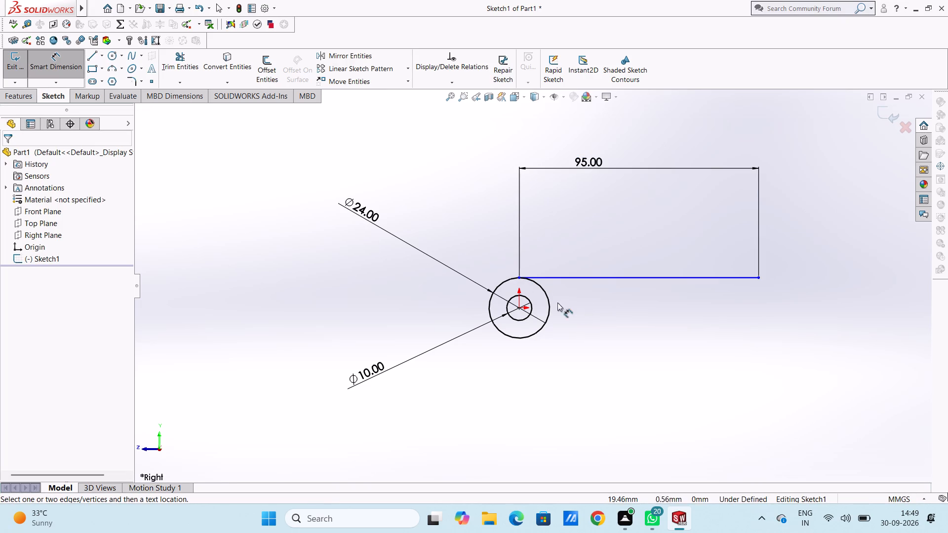
pyautogui.press('Escape')
pyautogui.press('Escape')
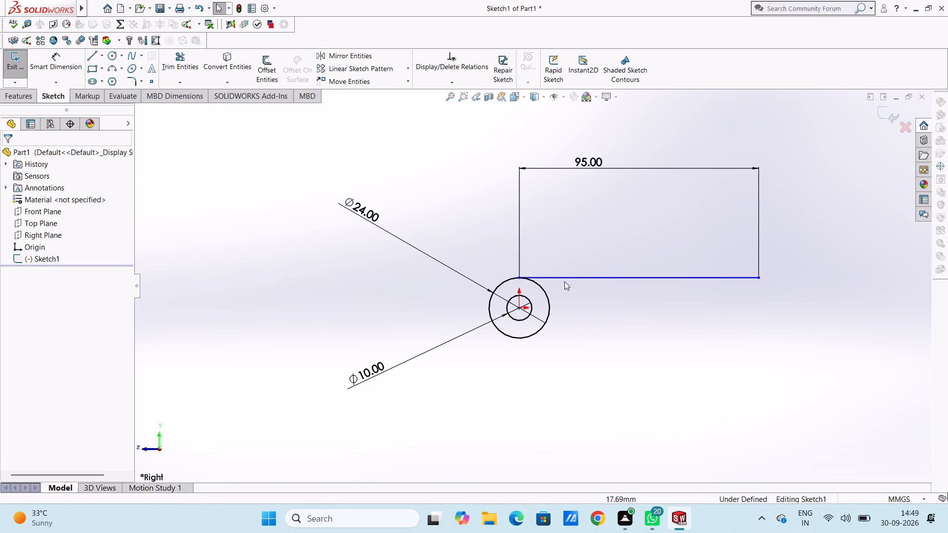
# Add a tangent relation between the horizontal line and the outer circle.
pyautogui.click(564, 276)
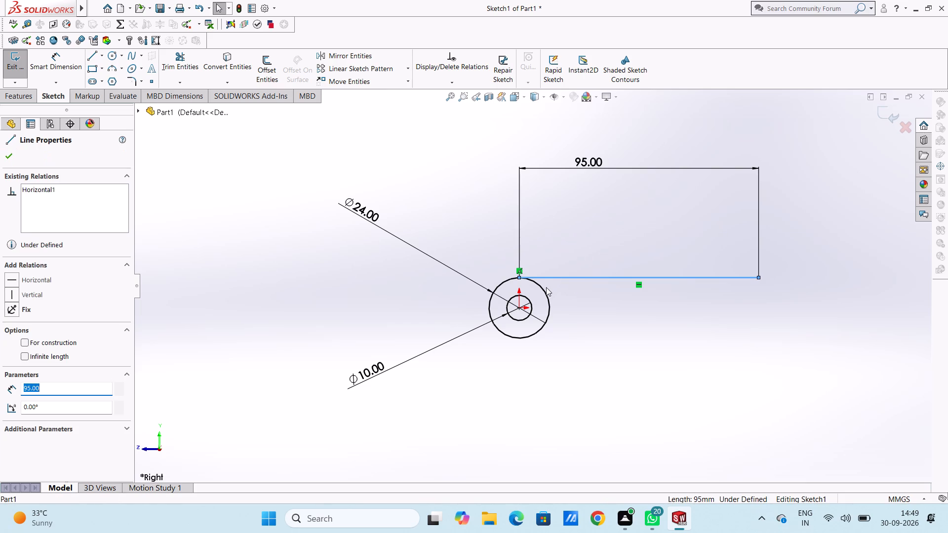
pyautogui.keyDown('ctrl'); pyautogui.click(544, 290); pyautogui.keyUp('ctrl')
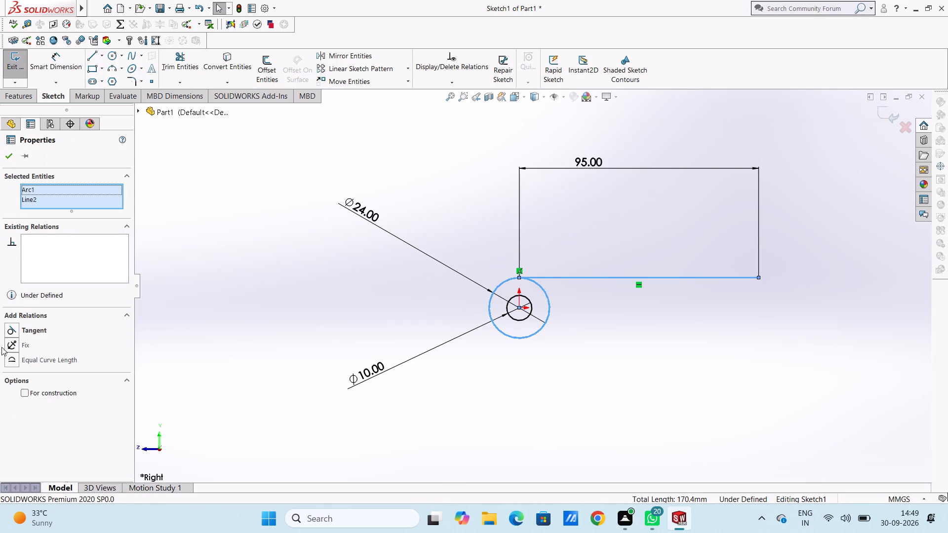
pyautogui.click(13, 326)
pyautogui.click(228, 282)
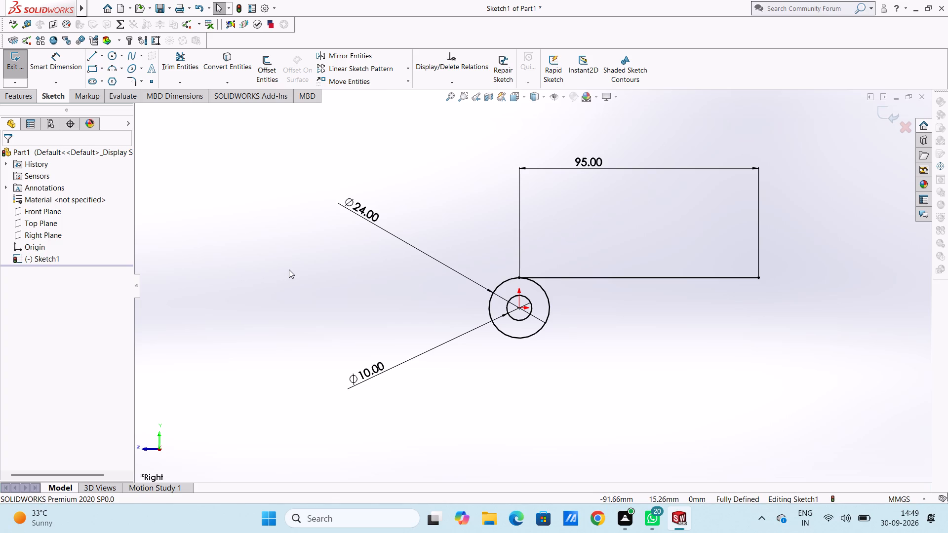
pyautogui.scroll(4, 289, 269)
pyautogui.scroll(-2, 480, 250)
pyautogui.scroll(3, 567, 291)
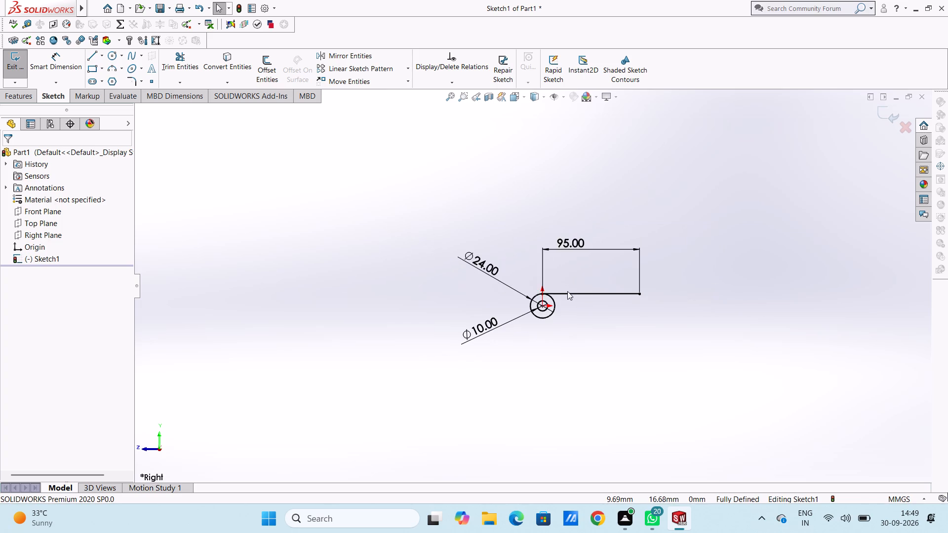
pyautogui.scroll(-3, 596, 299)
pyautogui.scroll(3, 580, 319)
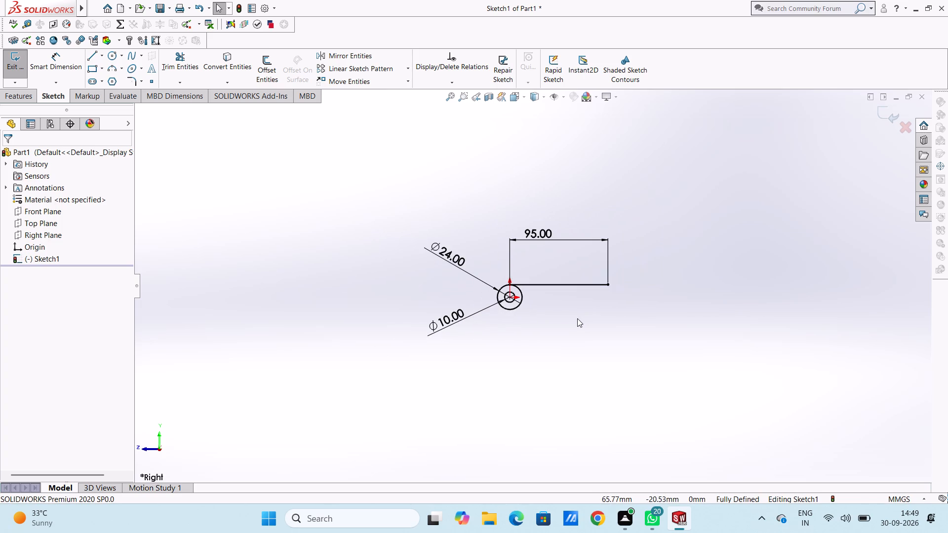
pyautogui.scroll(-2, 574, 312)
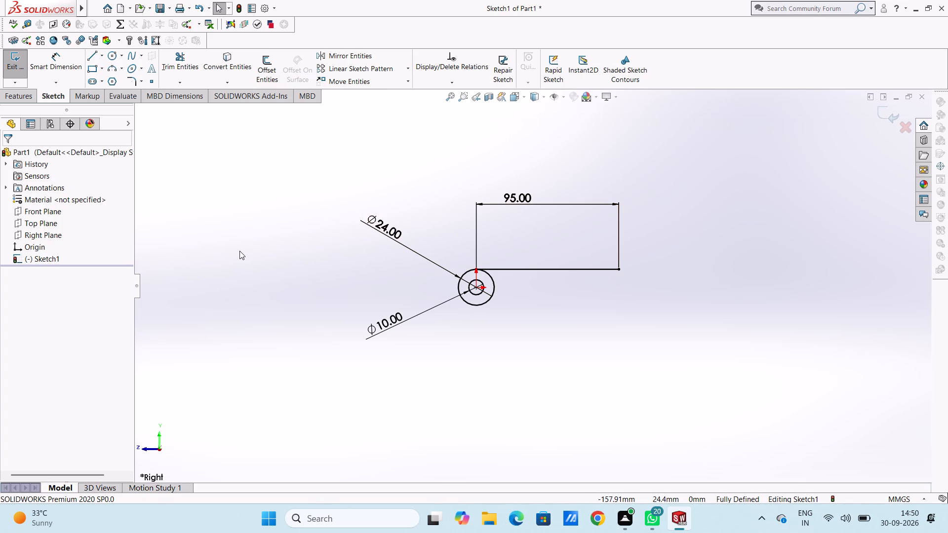
# Draw a 12 mm vertical line downward from the far end of the horizontal line.
pyautogui.scroll(3, 329, 270)
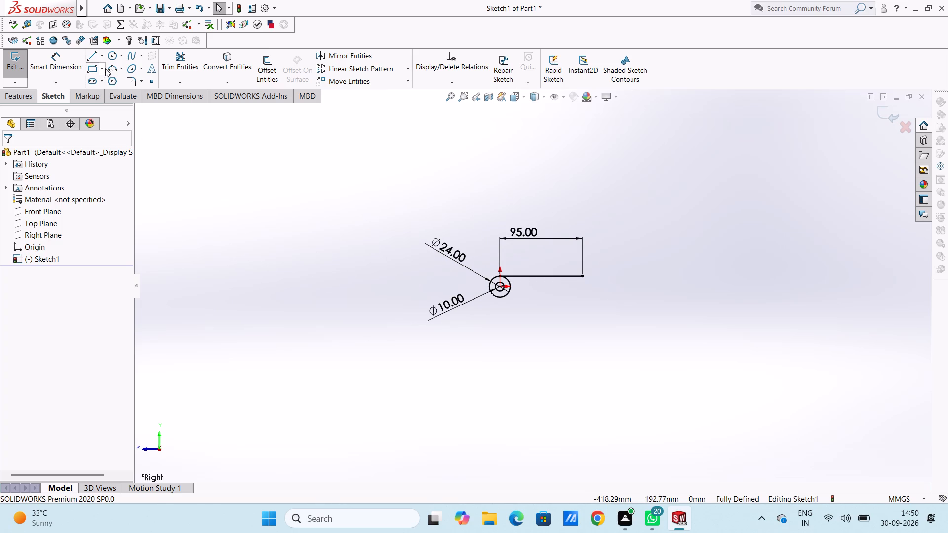
pyautogui.click(90, 52)
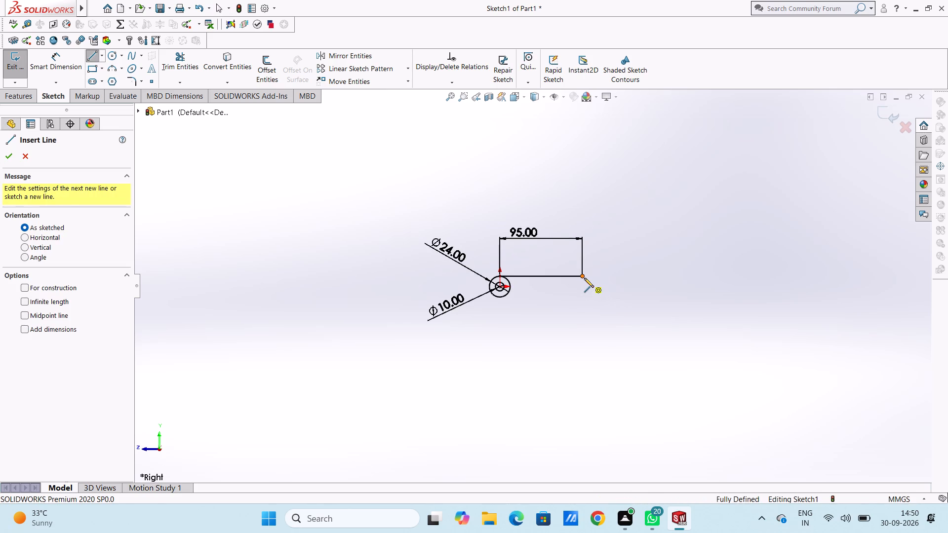
pyautogui.click(584, 278)
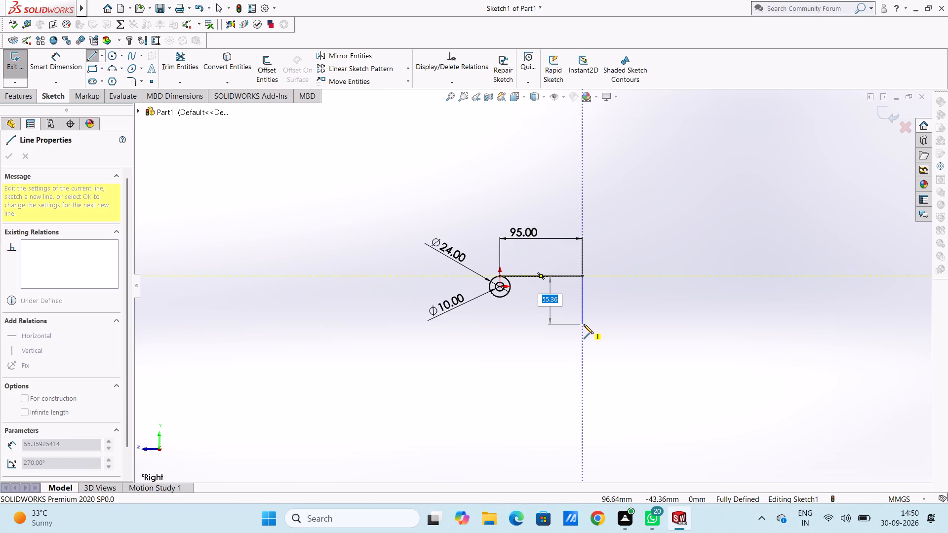
pyautogui.write('12')
pyautogui.press('Return')
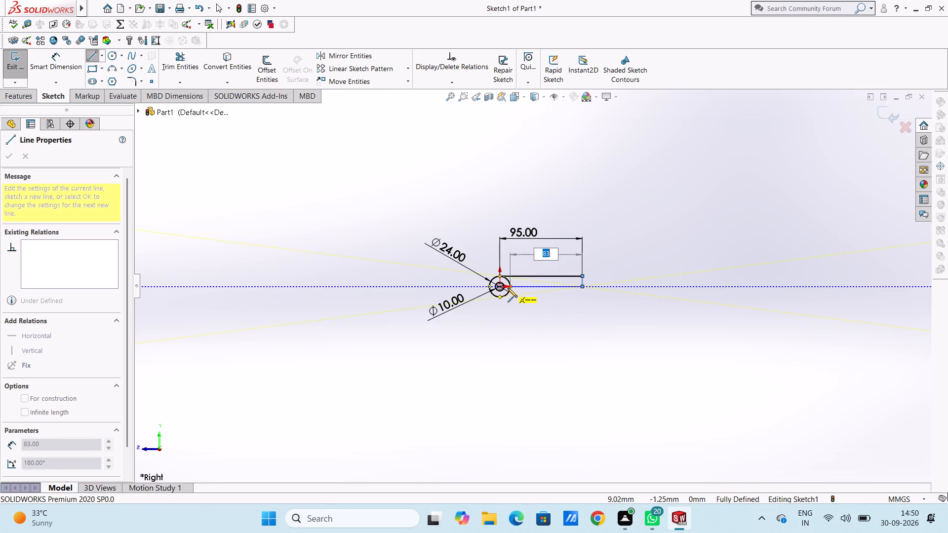
pyautogui.press('Escape')
pyautogui.press('Escape')
pyautogui.press('Escape')
pyautogui.press('Escape')
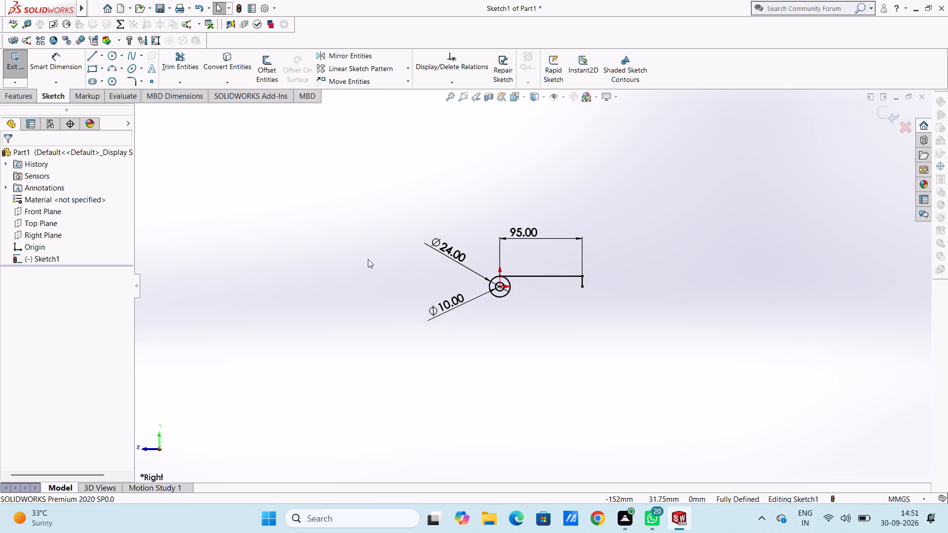
# Draw a 60 mm vertical line downward from the outer circle's left quadrant point, tangent to the circle.
pyautogui.click(89, 56)
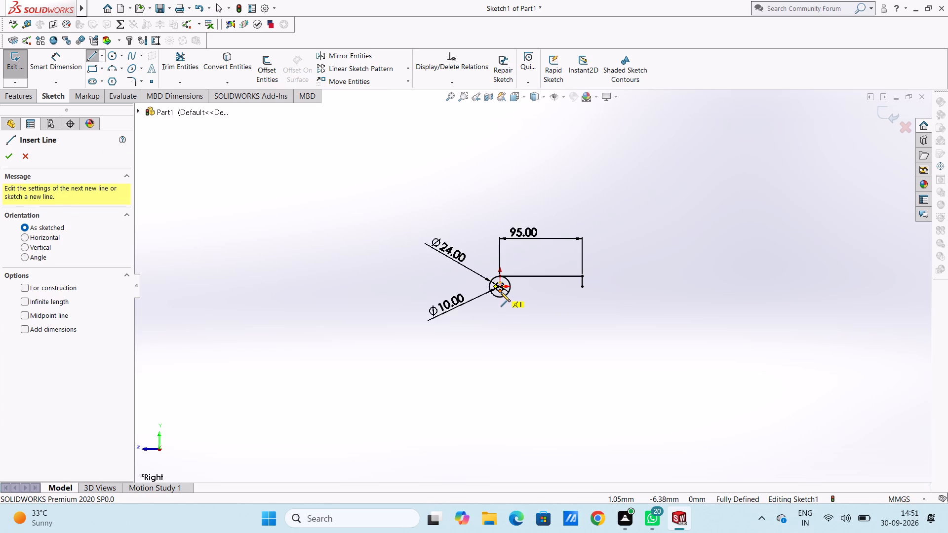
pyautogui.scroll(-4, 501, 292)
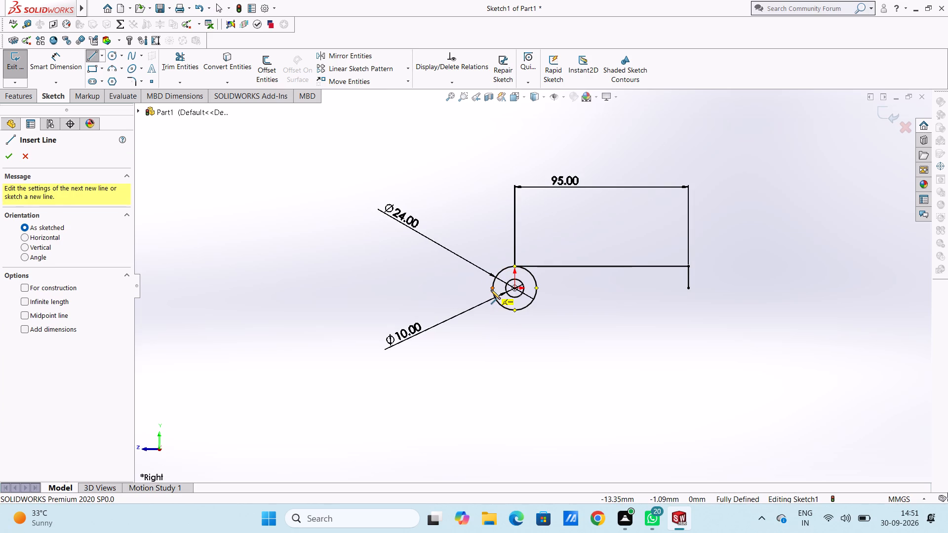
pyautogui.click(492, 288)
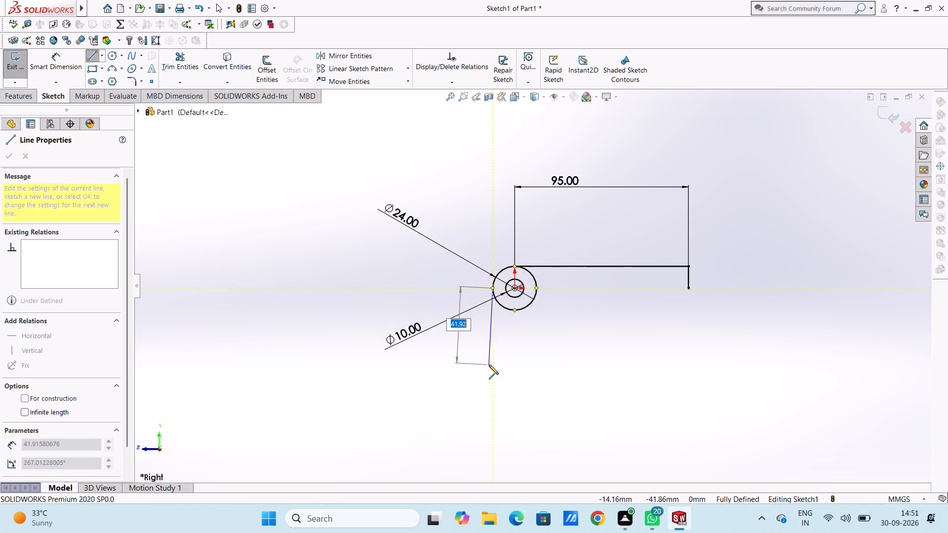
pyautogui.scroll(2, 489, 365)
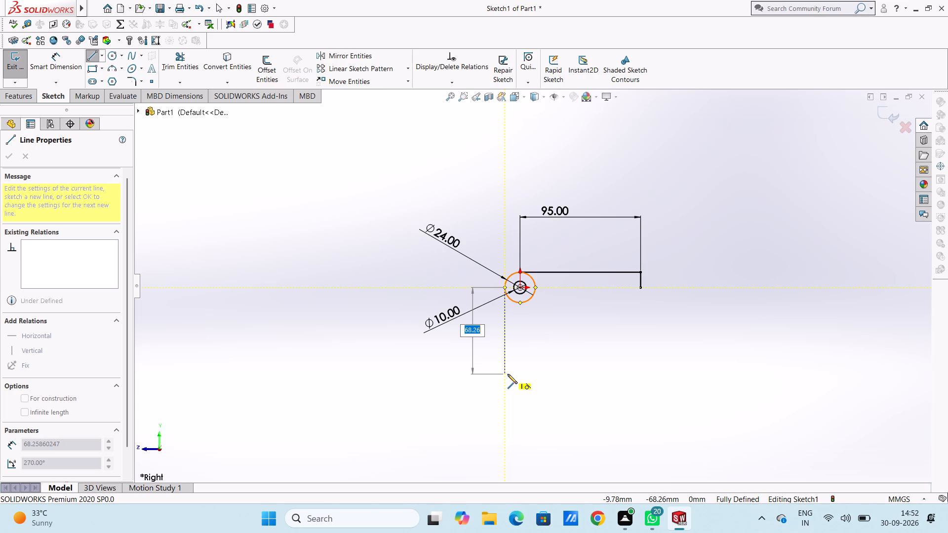
pyautogui.write('60')
pyautogui.press('Return')
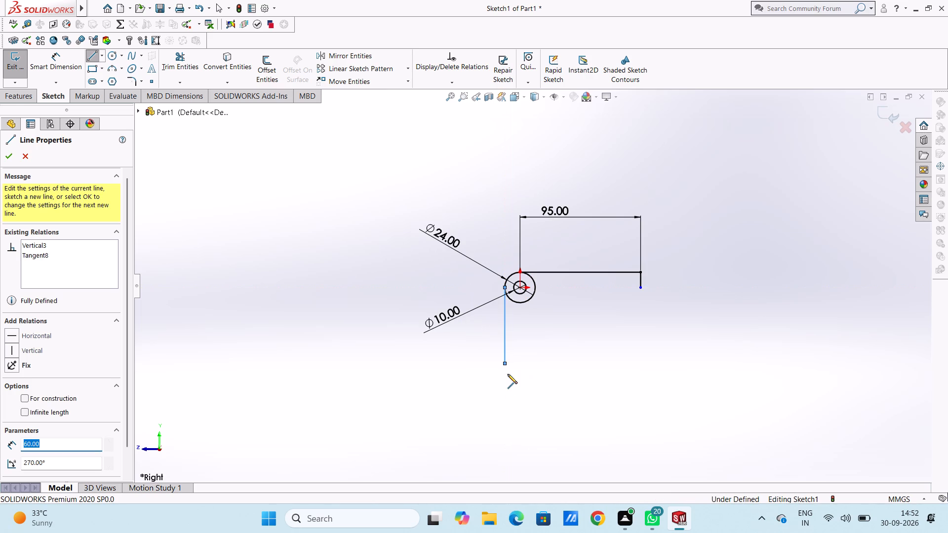
pyautogui.press('Escape')
pyautogui.press('Escape')
pyautogui.press('Escape')
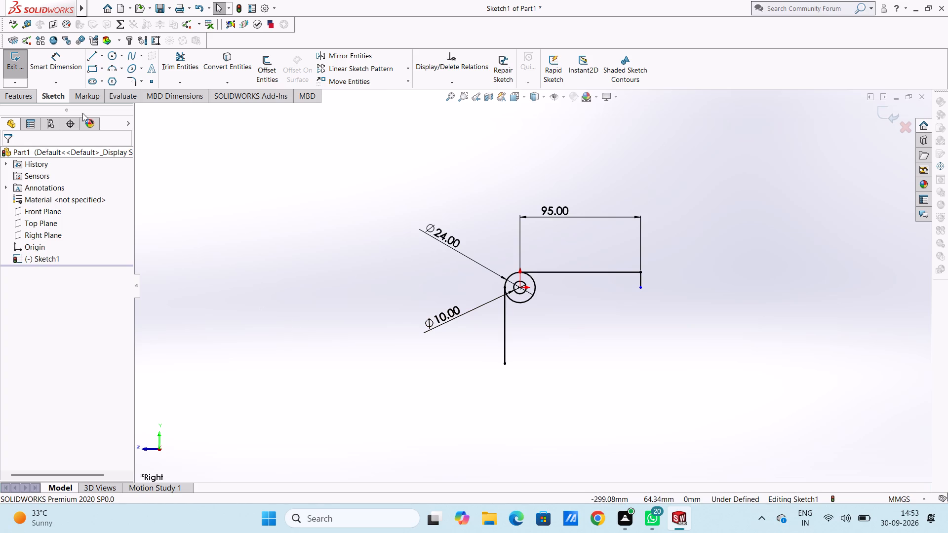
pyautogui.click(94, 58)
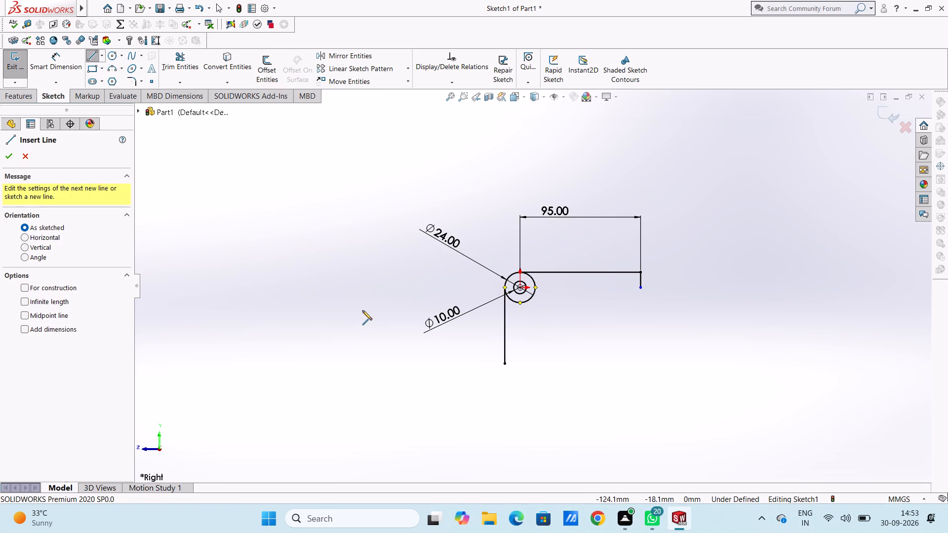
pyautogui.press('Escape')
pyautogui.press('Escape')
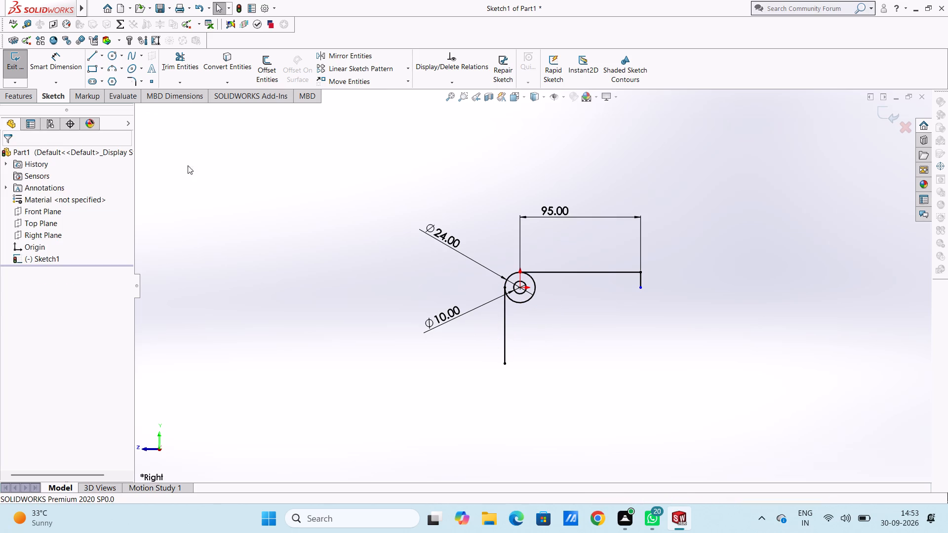
# Offset the 60 mm vertical line by 20 mm with the direction reversed, so the copy lies to its right.
pyautogui.click(269, 65)
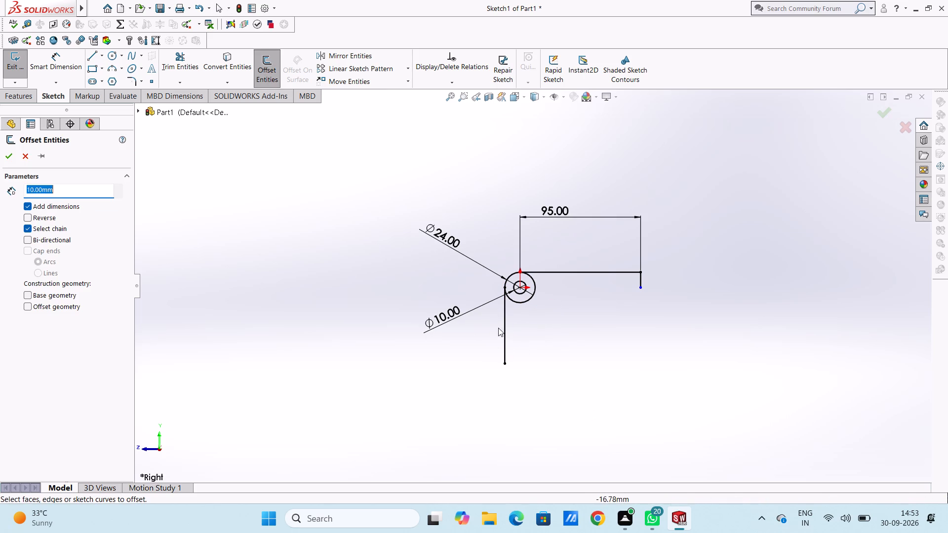
pyautogui.click(505, 333)
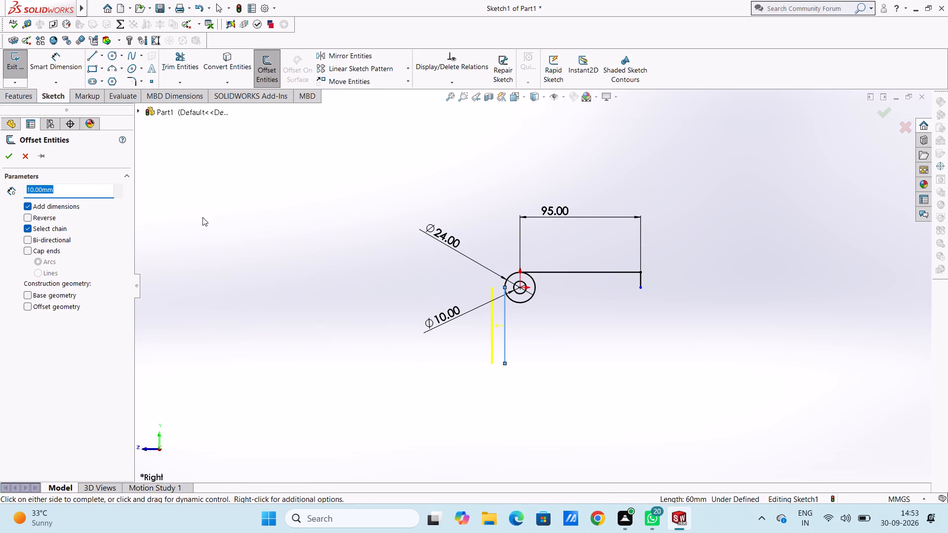
pyautogui.write('20')
pyautogui.press('Return')
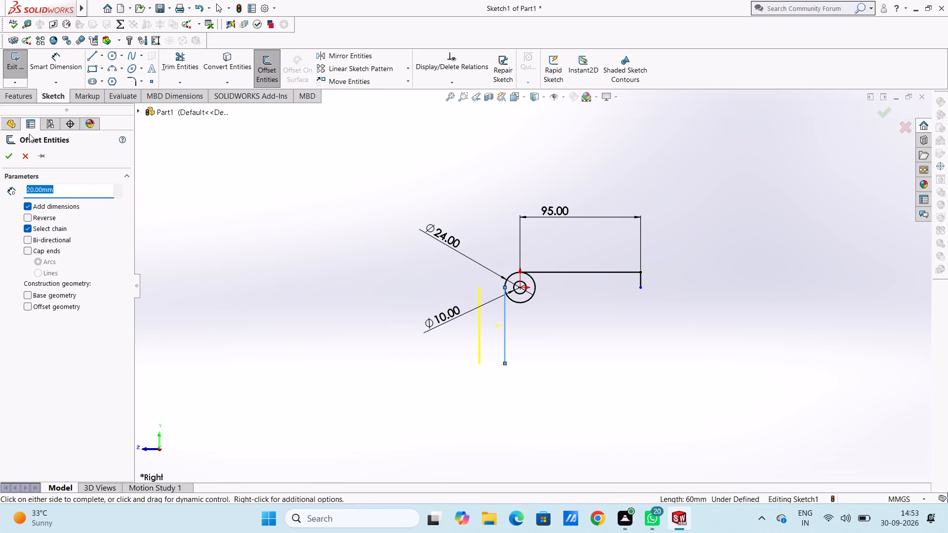
pyautogui.click(28, 220)
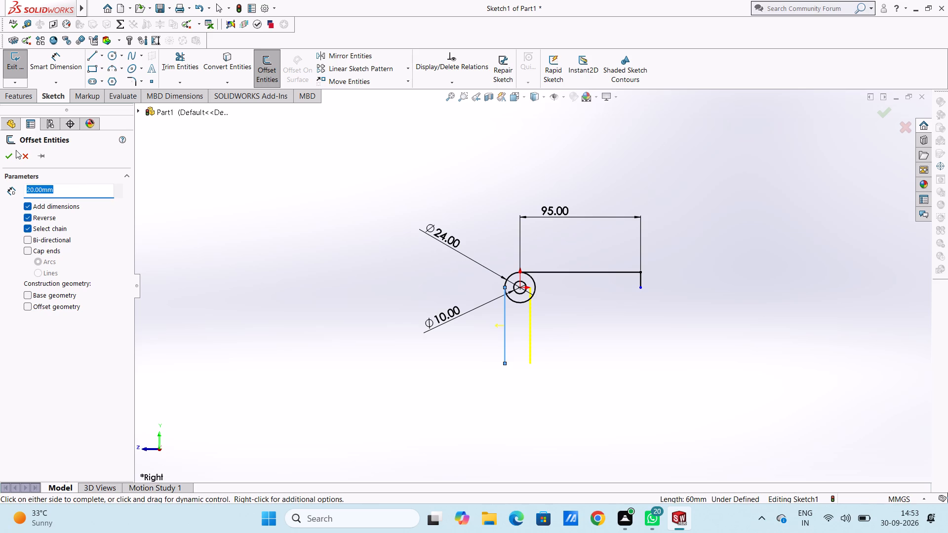
pyautogui.click(5, 154)
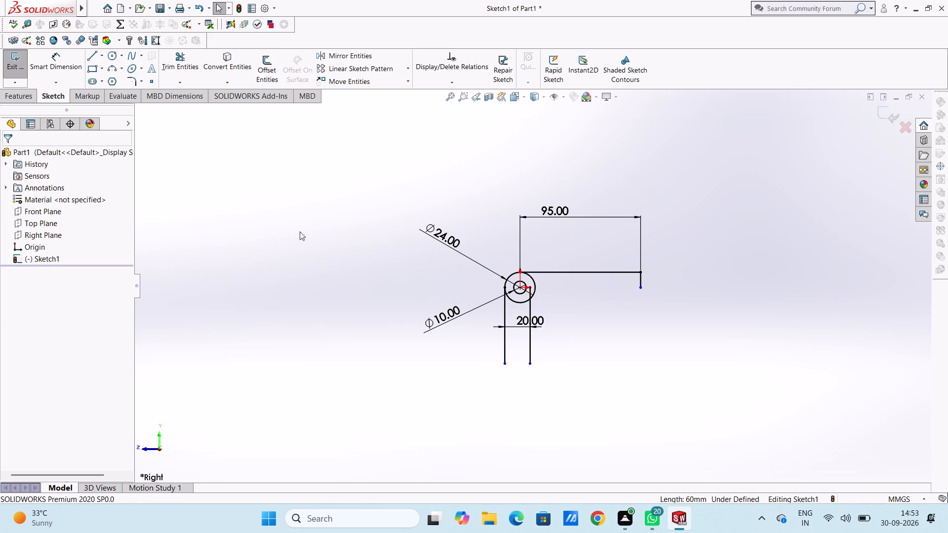
# Draw an 87 mm horizontal line from the short vertical line's lower end to the upper end of the offset line.
pyautogui.click(97, 56)
pyautogui.click(641, 289)
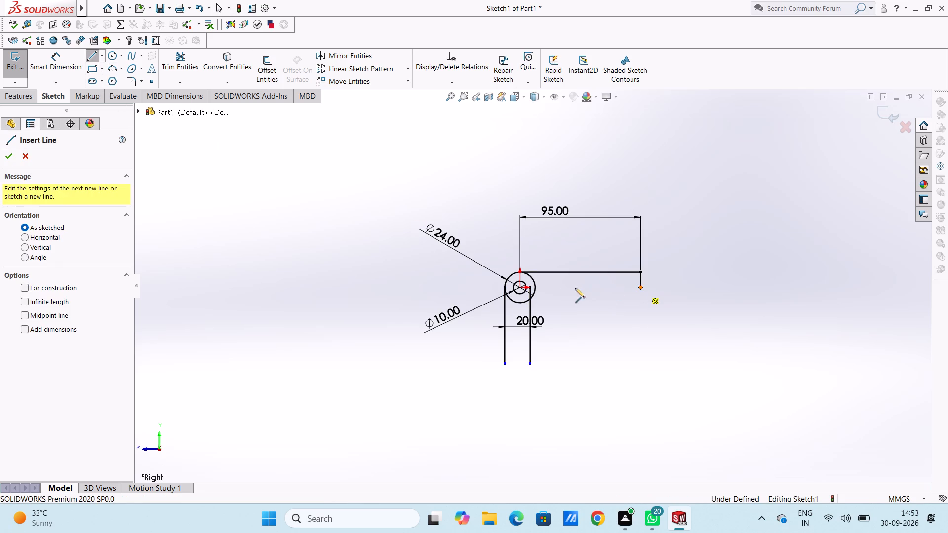
pyautogui.click(532, 288)
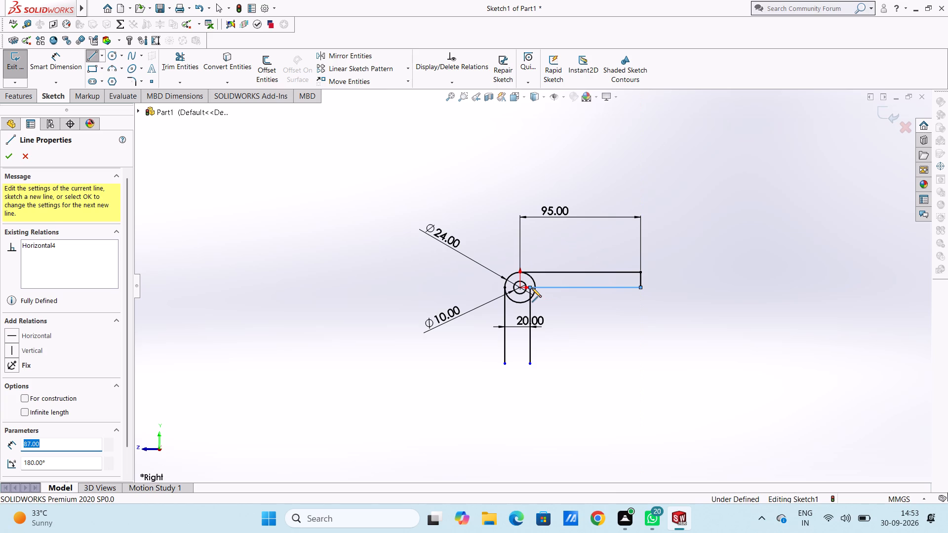
pyautogui.press('Escape')
pyautogui.press('Escape')
pyautogui.press('Escape')
# Trim the portions of the lower horizontal line and the inner vertical line that lie inside the 24 mm circle.
pyautogui.scroll(-2, 549, 308)
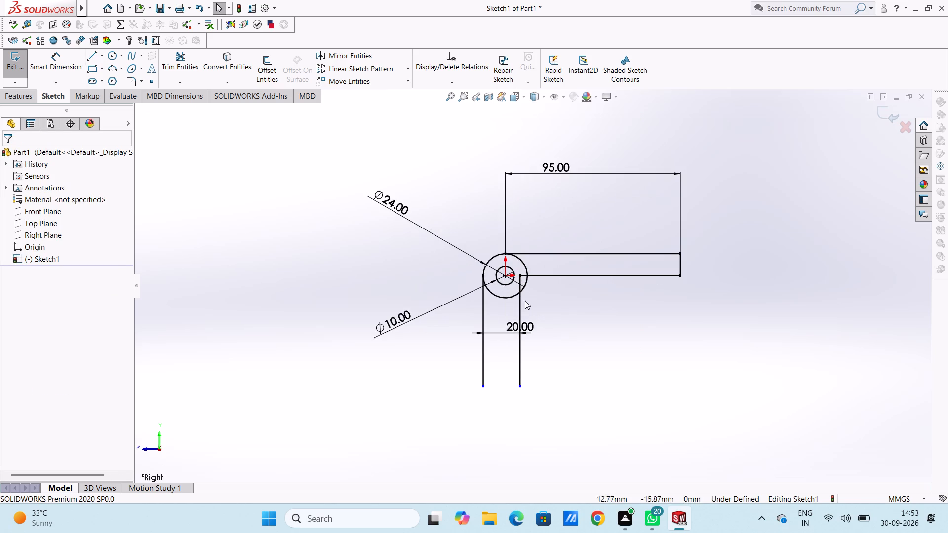
pyautogui.click(175, 65)
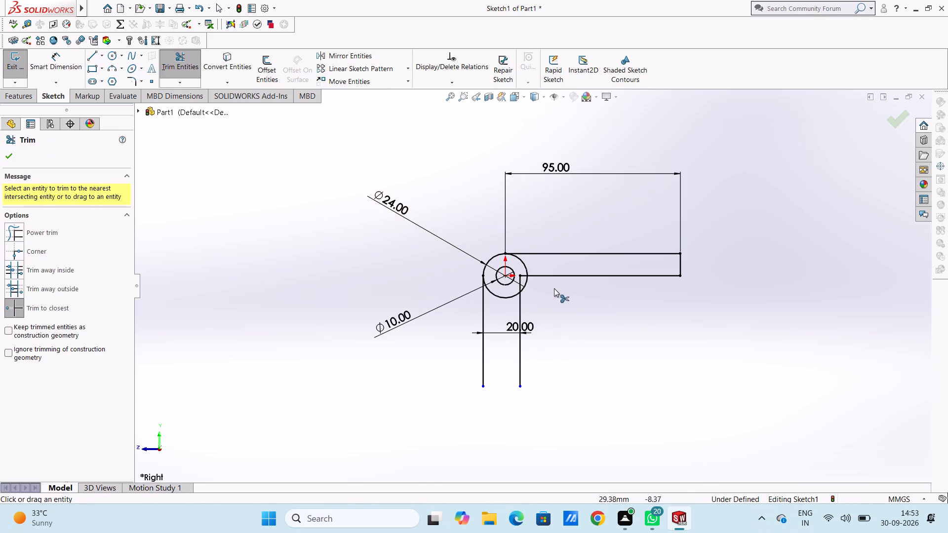
pyautogui.scroll(-3, 546, 285)
pyautogui.click(502, 268)
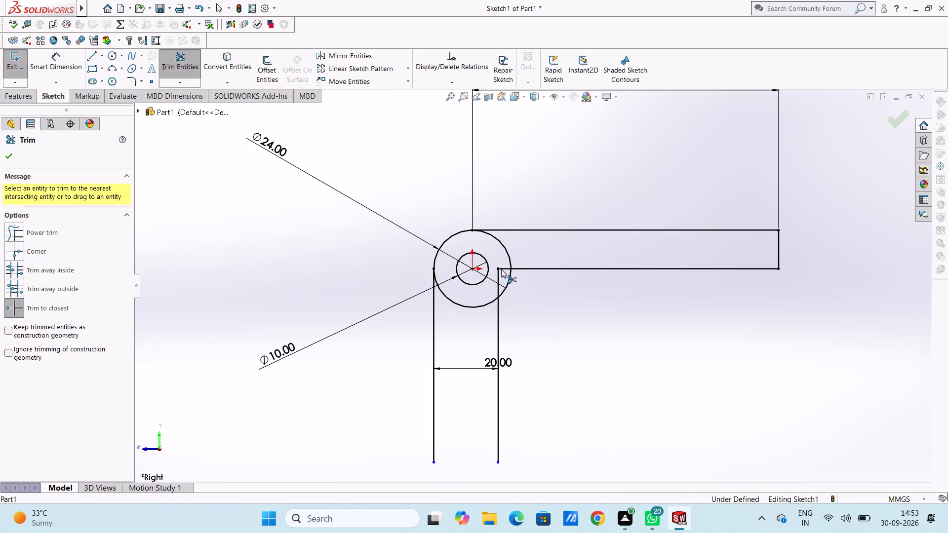
pyautogui.click(498, 274)
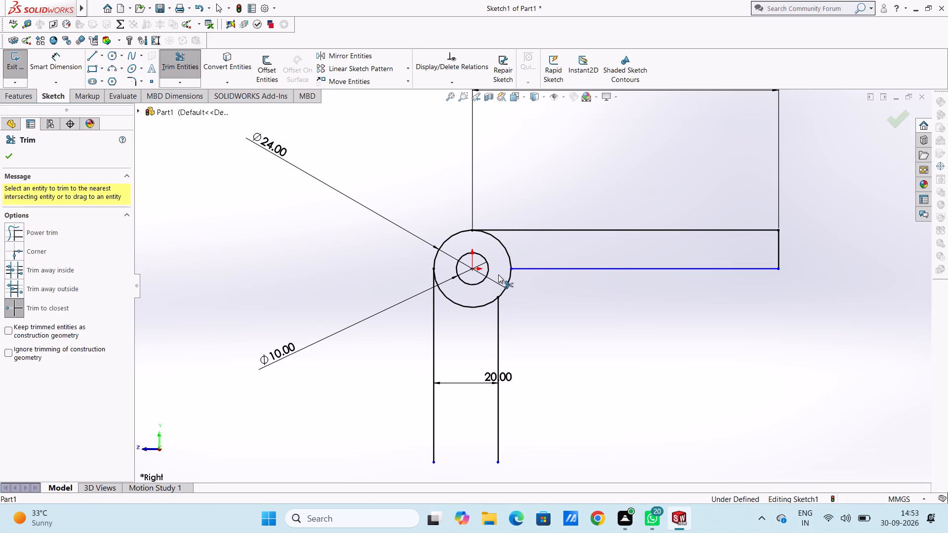
pyautogui.press('Escape')
pyautogui.press('Escape')
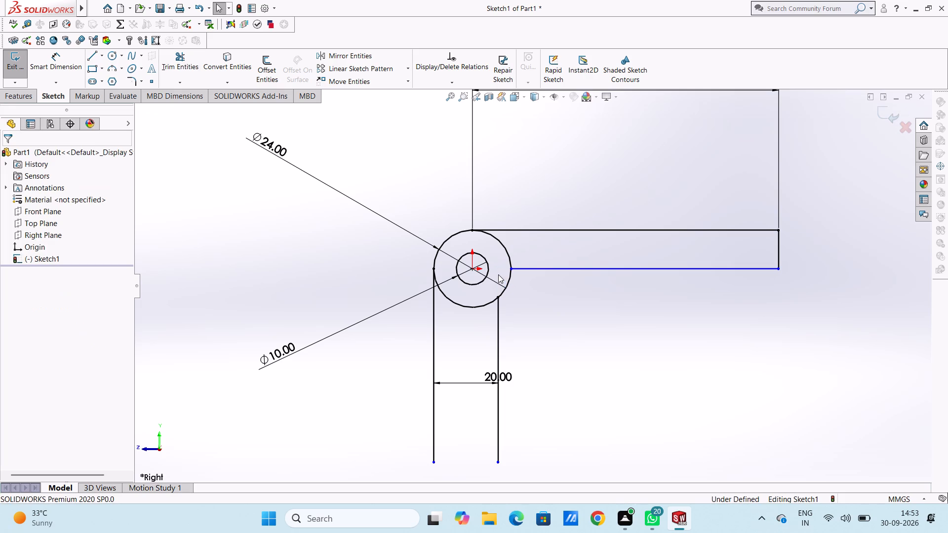
# Sketch a circle of 28 mm radius below the horizontal arm, beside the vertical arm's inner line.
pyautogui.scroll(3, 498, 274)
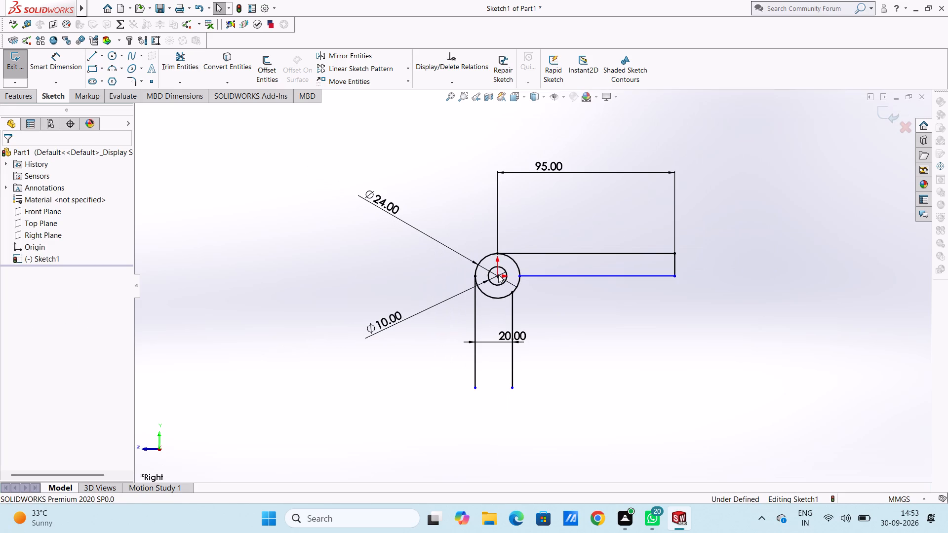
pyautogui.scroll(3, 499, 276)
pyautogui.scroll(-4, 567, 314)
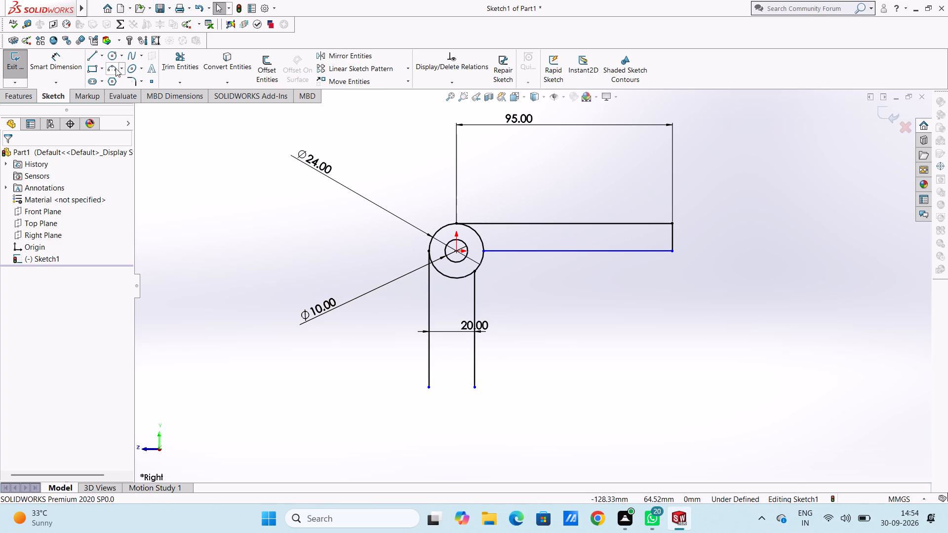
pyautogui.click(113, 53)
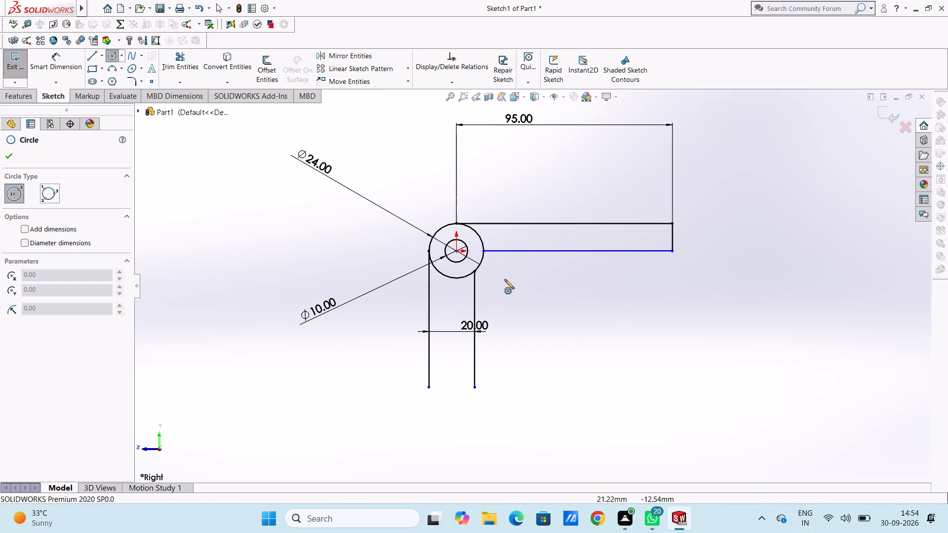
pyautogui.click(505, 279)
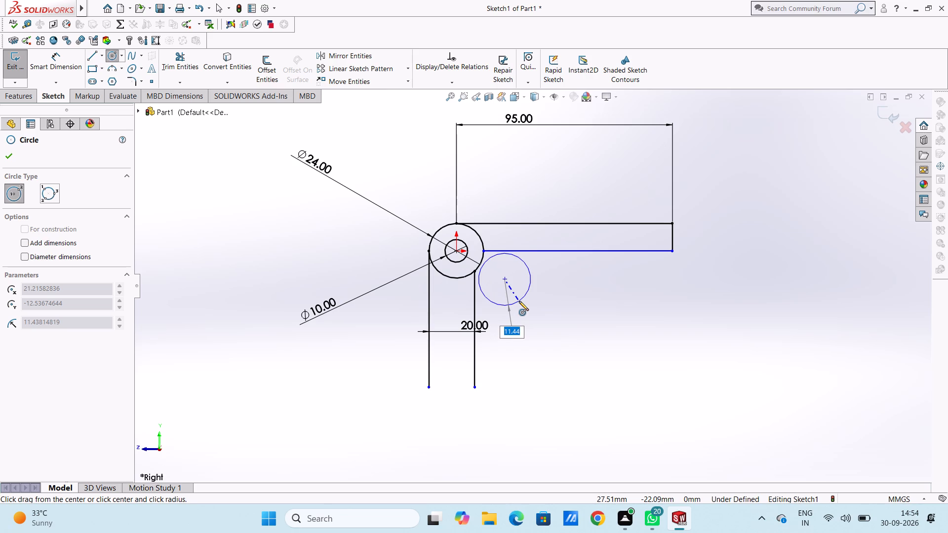
pyautogui.write('28')
pyautogui.press('Return')
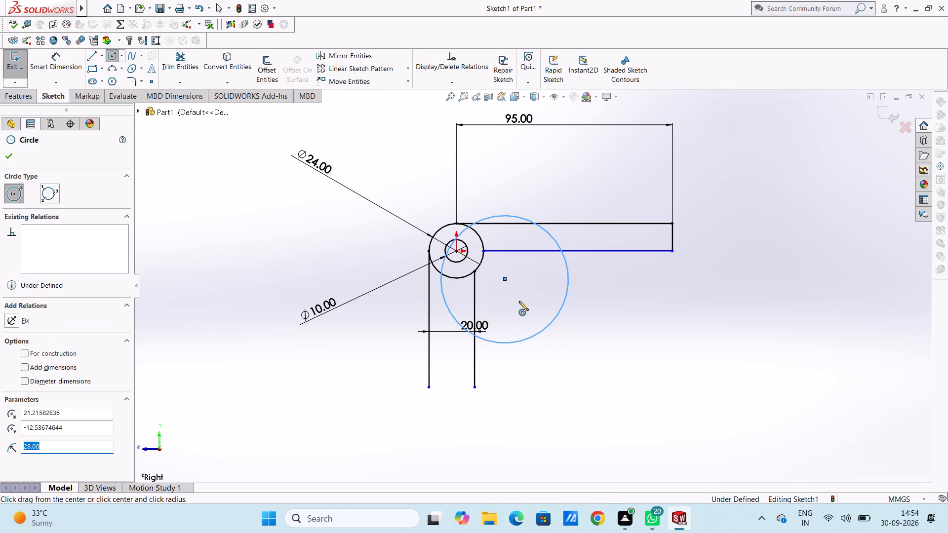
pyautogui.press('Escape')
pyautogui.press('Escape')
pyautogui.press('Escape')
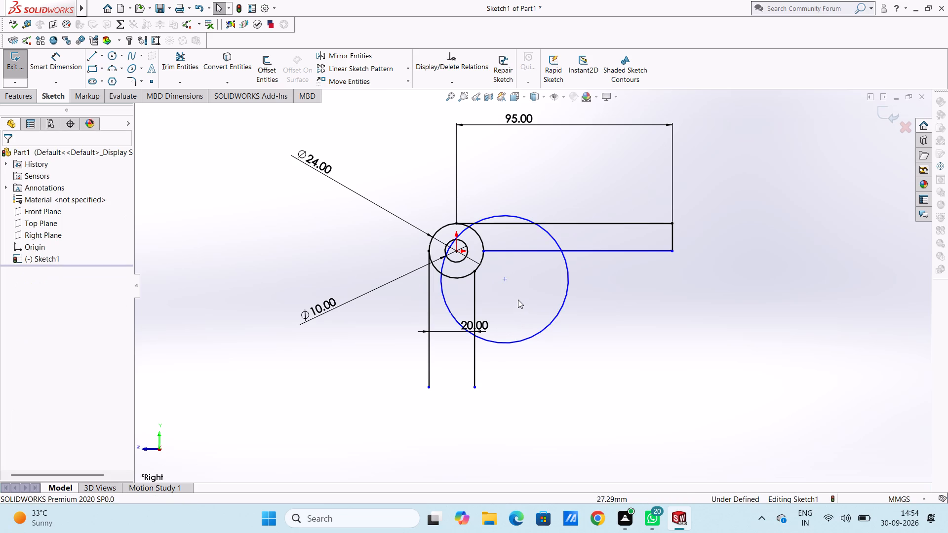
# Dimension the new large circle's diameter at 56 mm.
pyautogui.scroll(2, 518, 300)
pyautogui.click(55, 73)
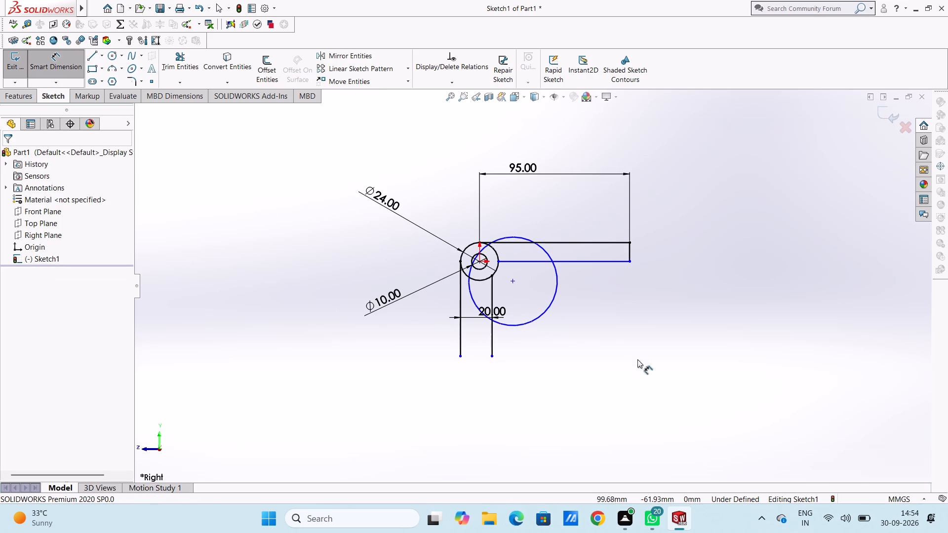
pyautogui.click(552, 299)
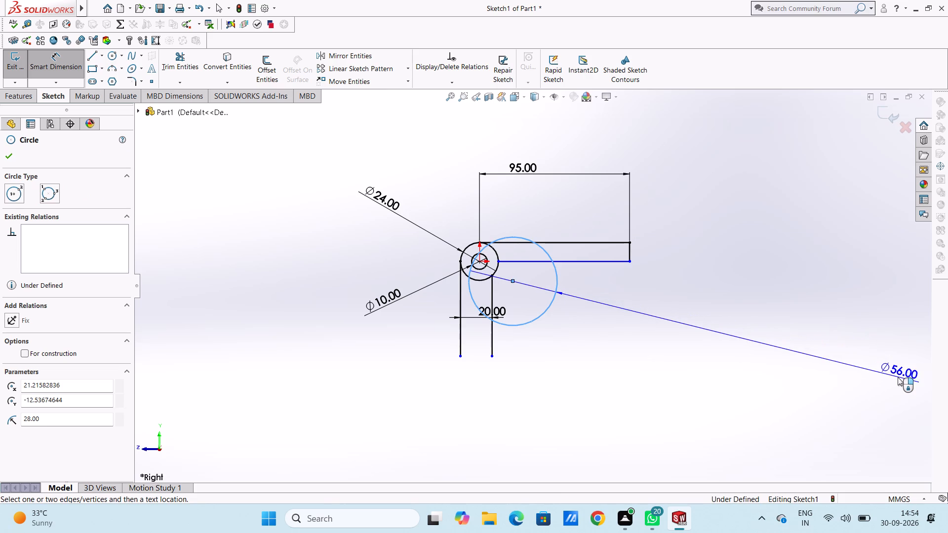
pyautogui.click(898, 378)
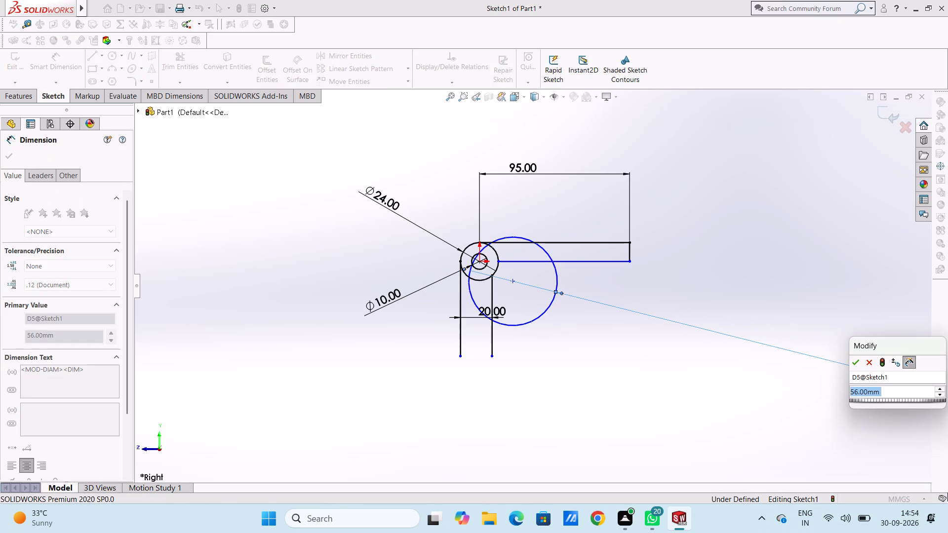
pyautogui.press('Return')
pyautogui.click(803, 392)
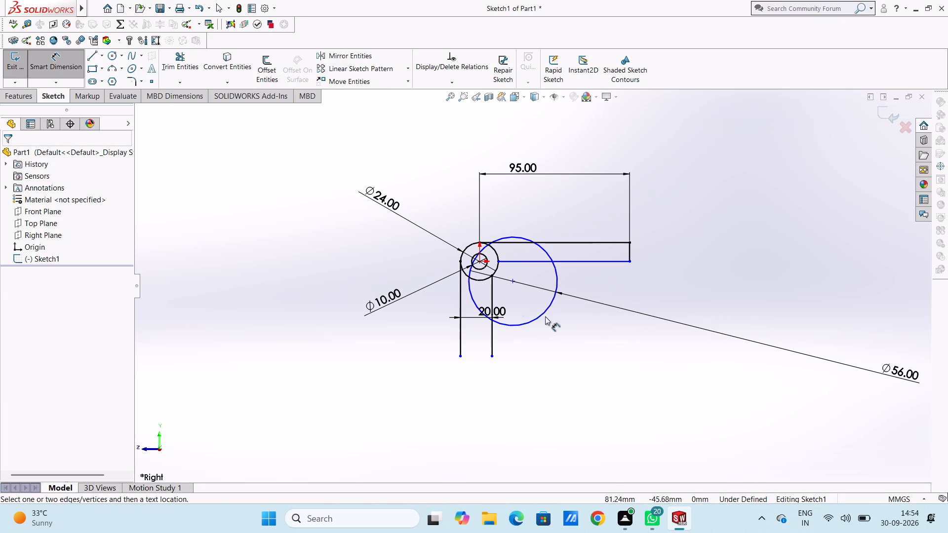
# Dimension the horizontal distance from the large circle's centre to the vertical arm's inner line at 28 mm.
pyautogui.click(512, 283)
pyautogui.click(492, 294)
pyautogui.click(516, 421)
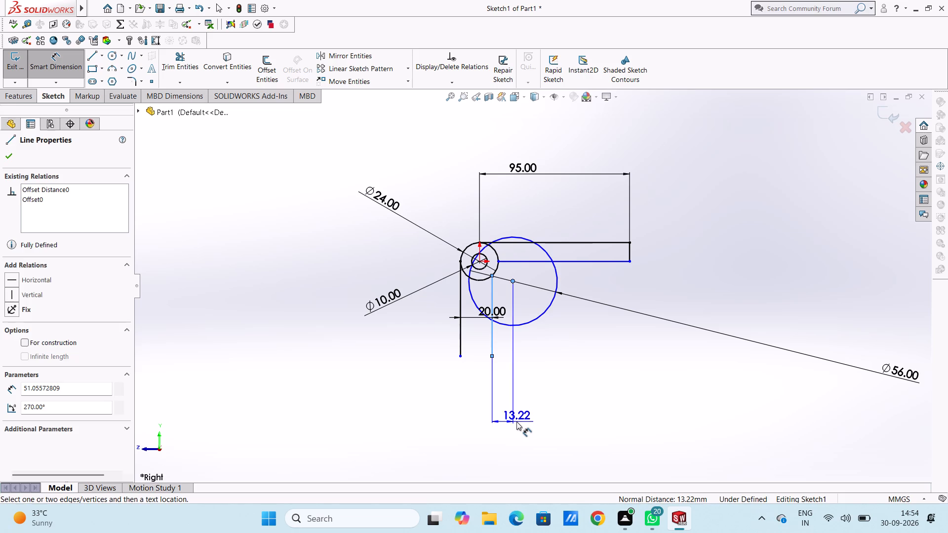
pyautogui.write('28')
pyautogui.press('Return')
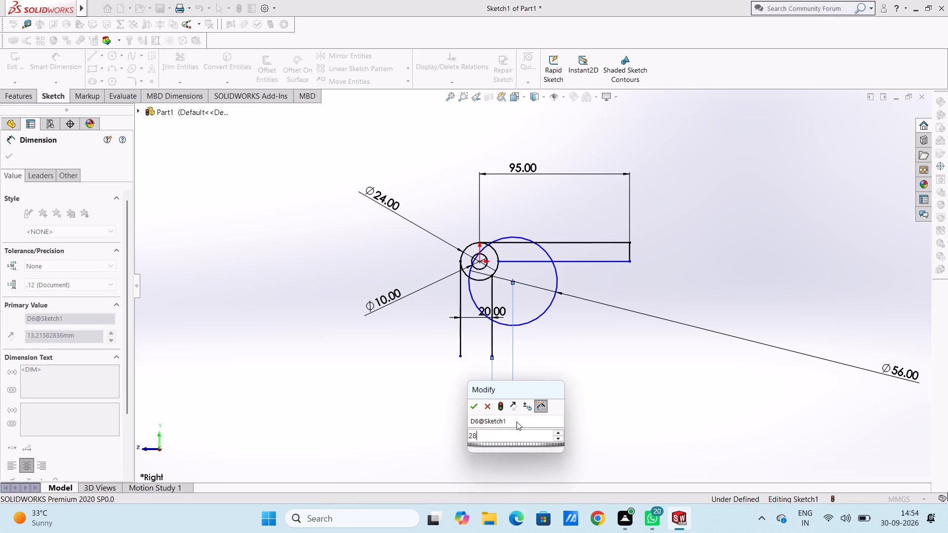
pyautogui.click(634, 370)
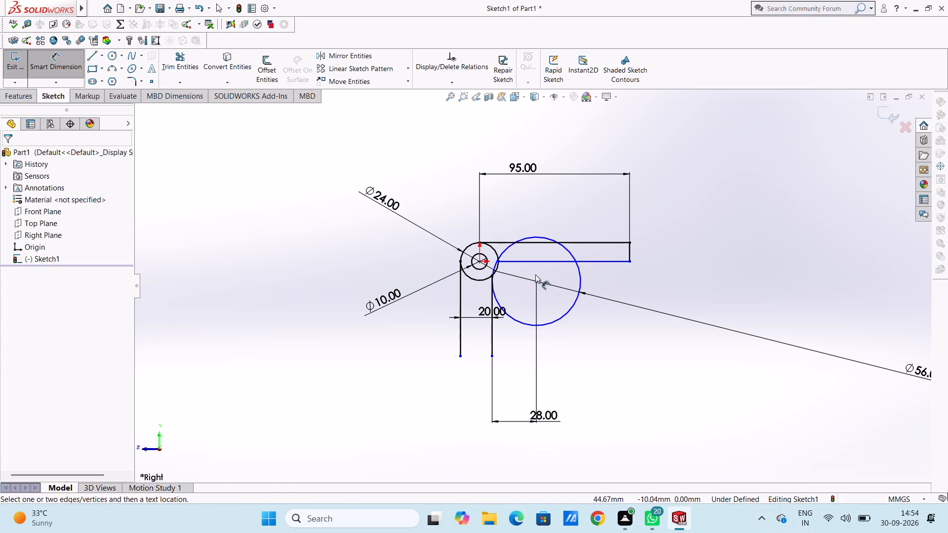
# Dimension the short vertical line at the end of the horizontal arm at 12 mm.
pyautogui.click(631, 249)
pyautogui.click(840, 250)
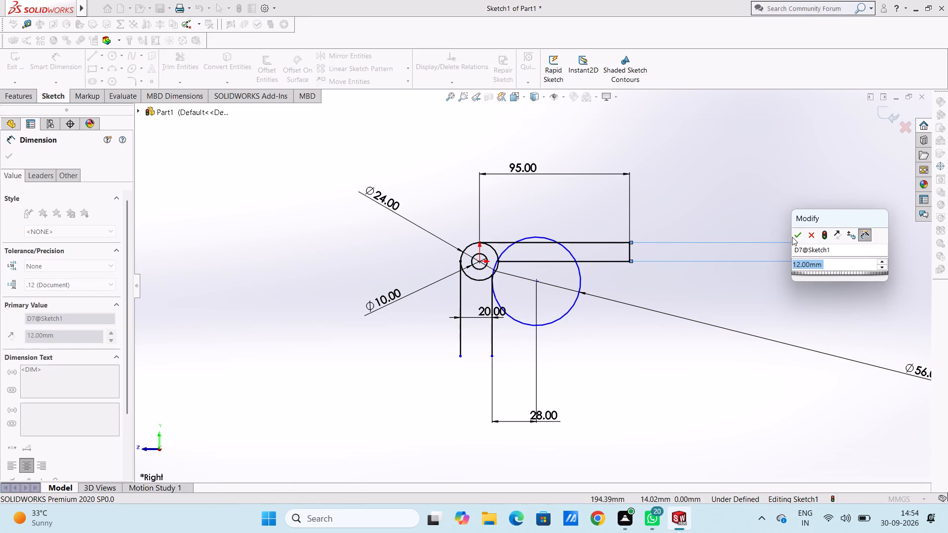
pyautogui.click(794, 237)
pyautogui.click(755, 220)
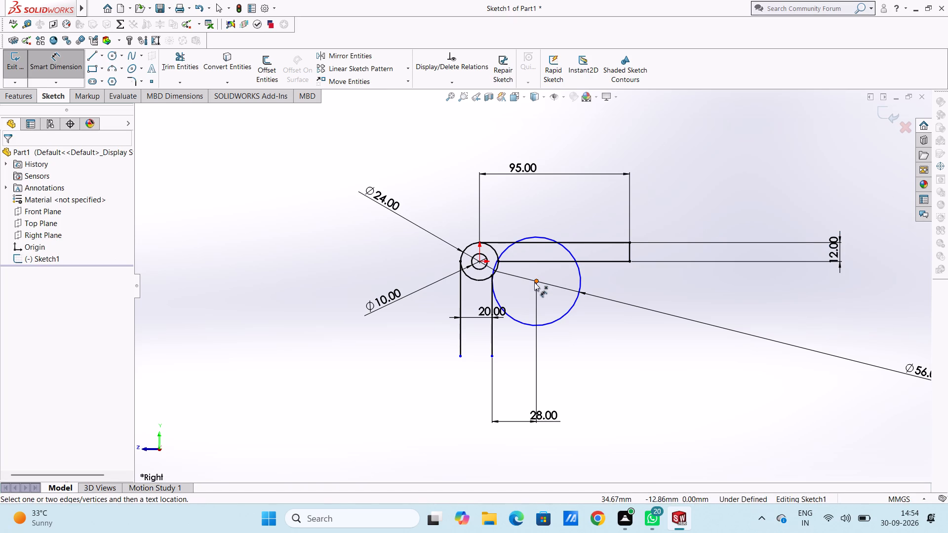
# Dimension the vertical distance from the large circle's centre to the horizontal arm's lower line at 28 mm.
pyautogui.click(534, 282)
pyautogui.click(548, 262)
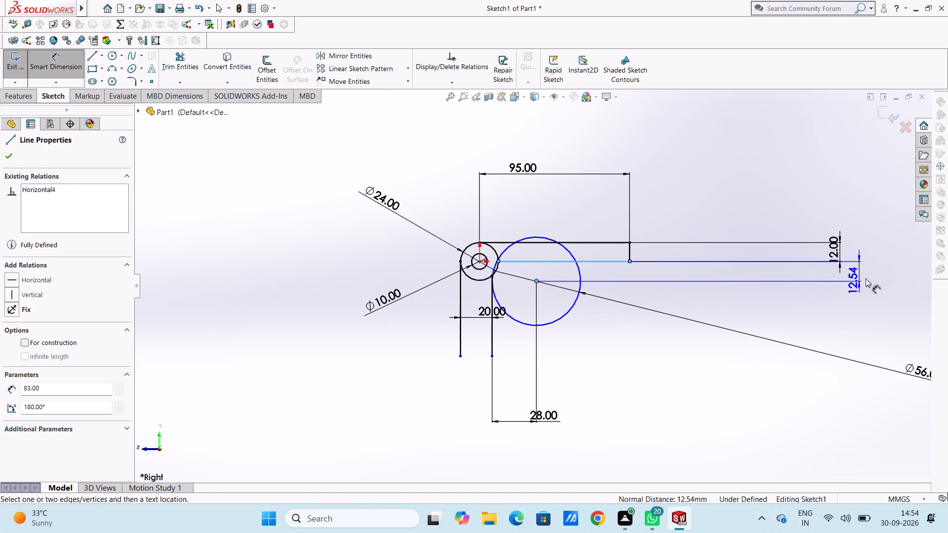
pyautogui.click(885, 272)
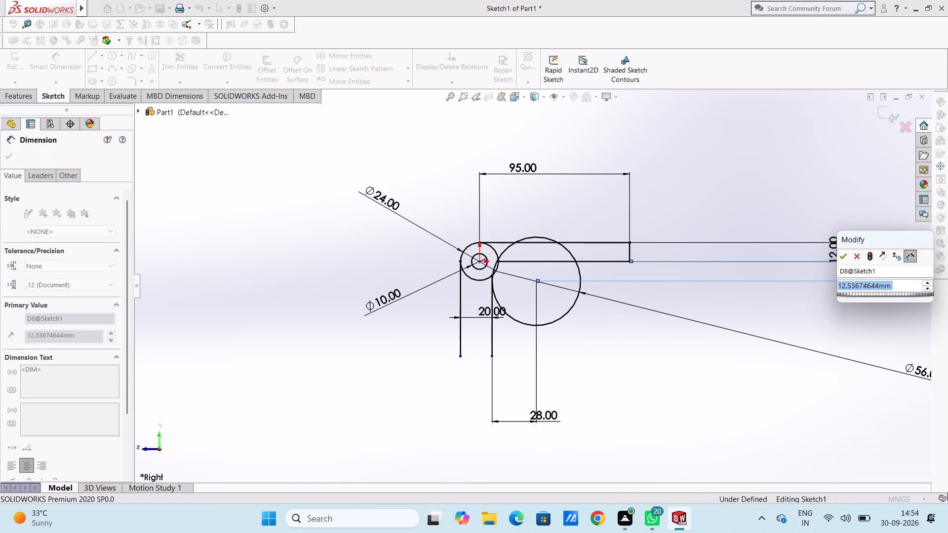
pyautogui.write('28')
pyautogui.press('Return')
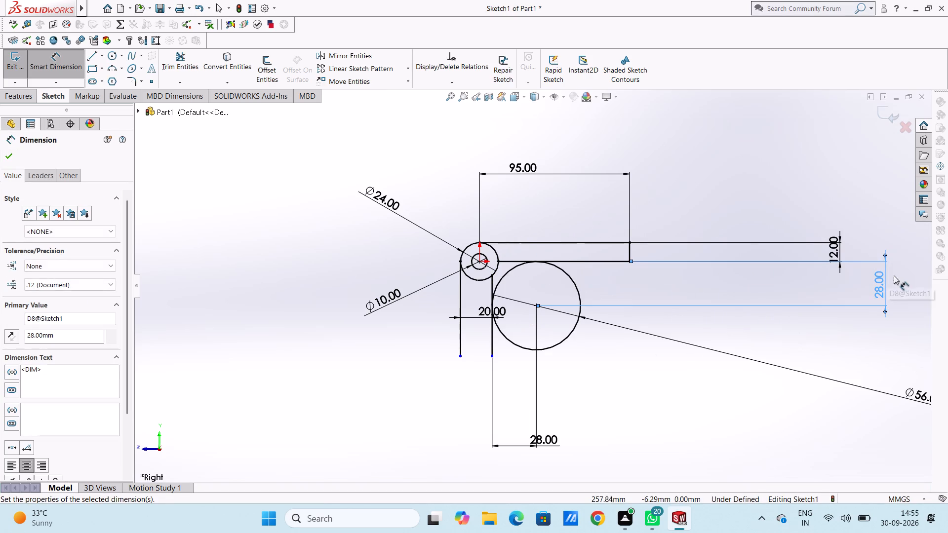
pyautogui.click(667, 294)
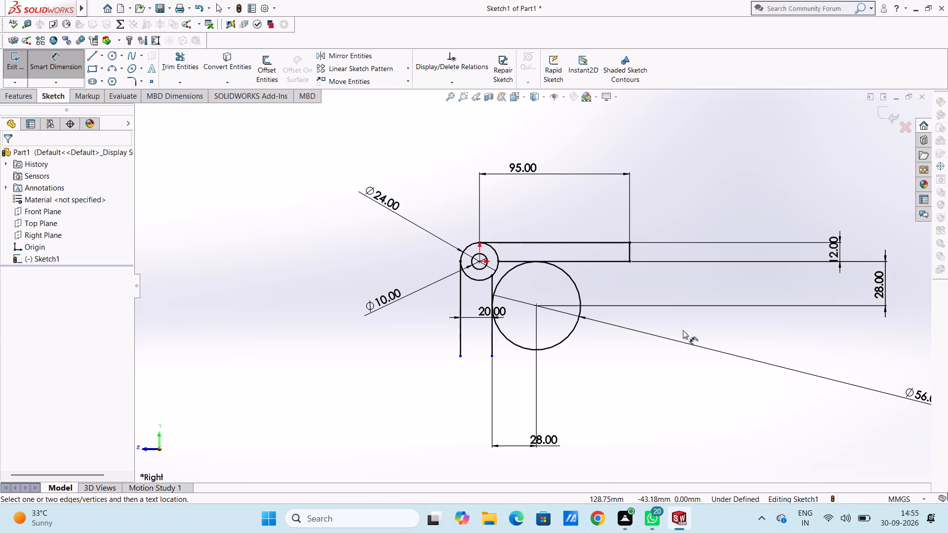
pyautogui.press('Escape')
pyautogui.press('Escape')
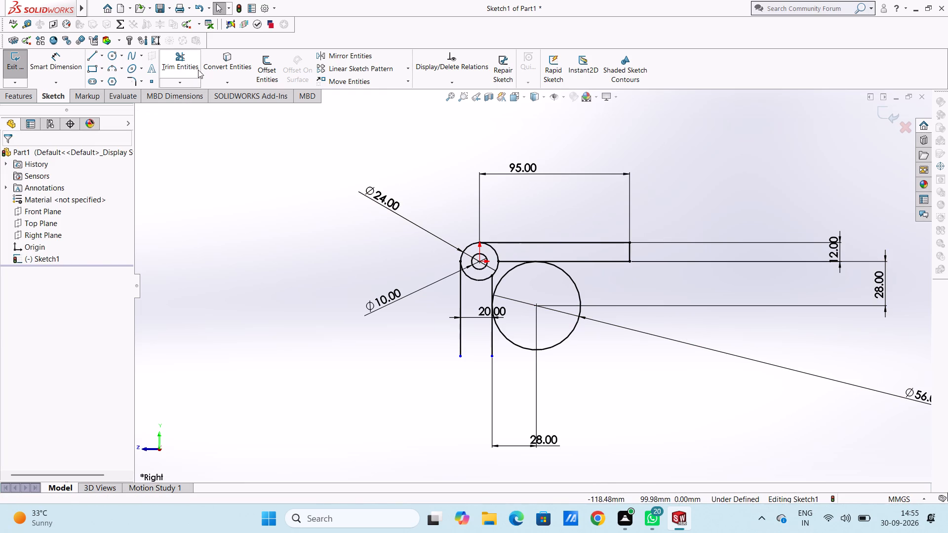
# Trim the line stubs, the 24 mm circle's inner arcs and the large circle's excess, leaving a 28 mm radius arc joining both arms.
pyautogui.click(190, 63)
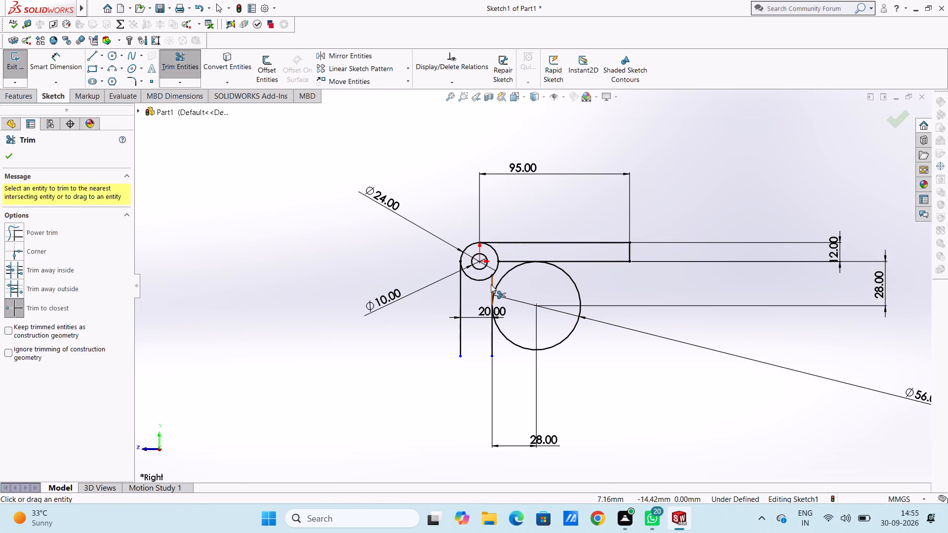
pyautogui.click(492, 284)
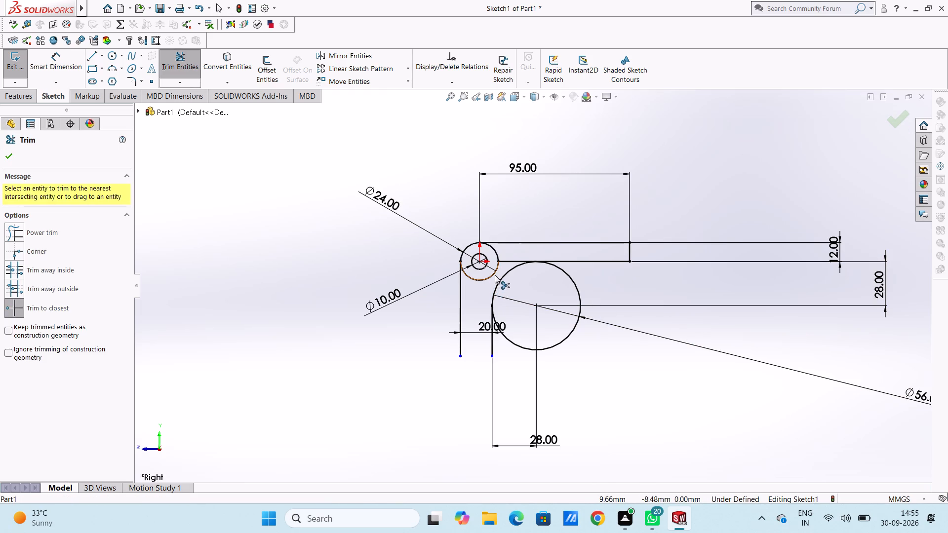
pyautogui.click(495, 275)
pyautogui.click(497, 253)
pyautogui.click(501, 261)
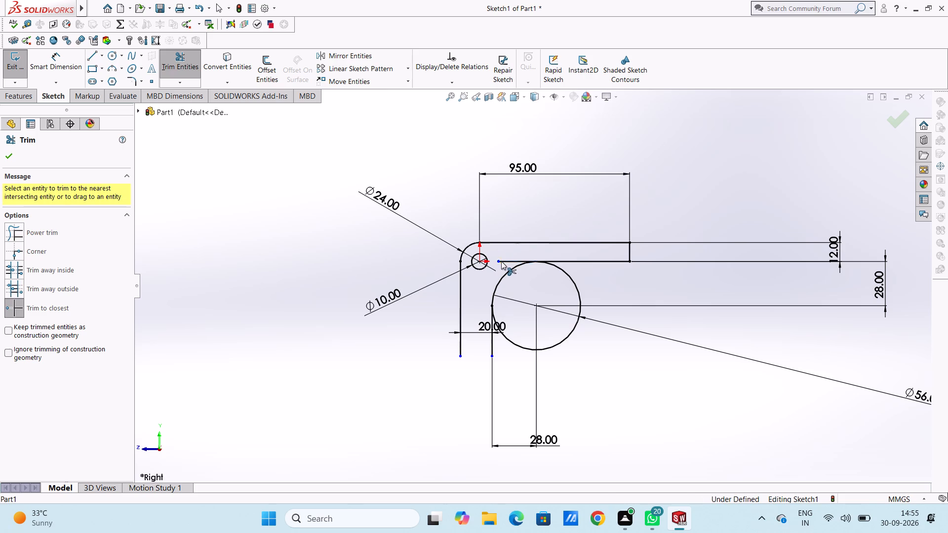
pyautogui.click(576, 288)
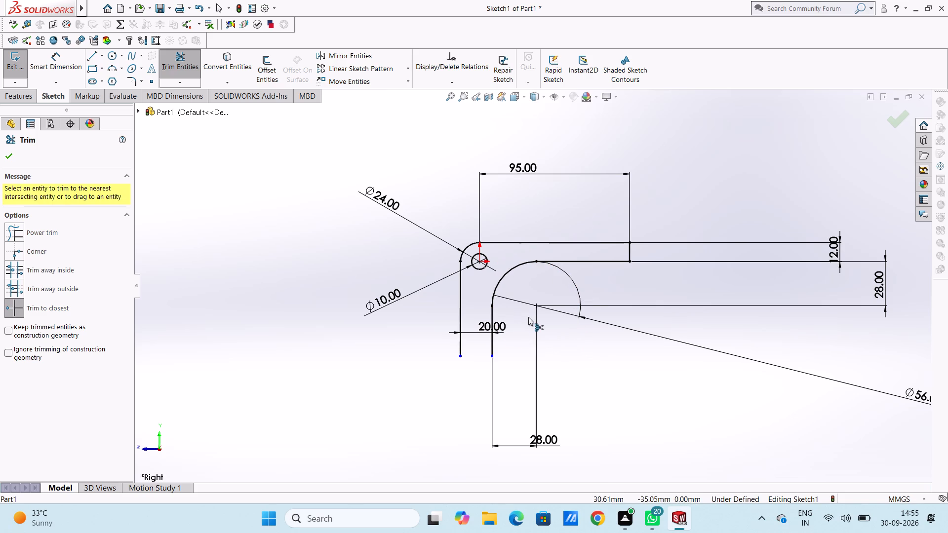
pyautogui.press('Escape')
pyautogui.press('Escape')
pyautogui.press('Escape')
pyautogui.press('Escape')
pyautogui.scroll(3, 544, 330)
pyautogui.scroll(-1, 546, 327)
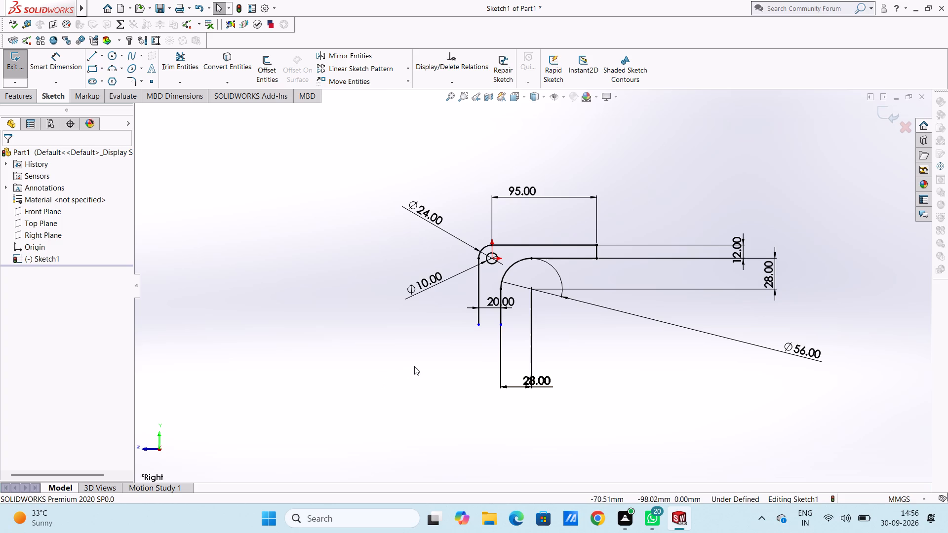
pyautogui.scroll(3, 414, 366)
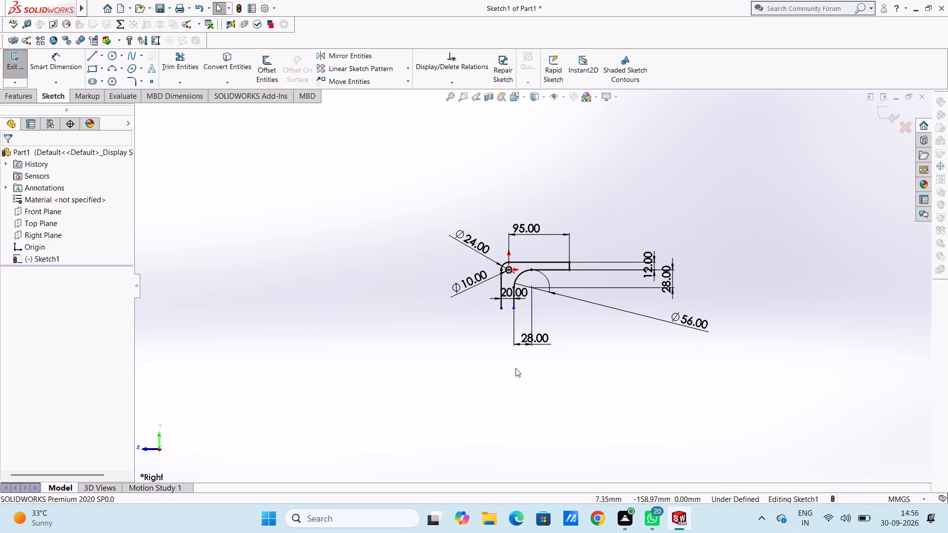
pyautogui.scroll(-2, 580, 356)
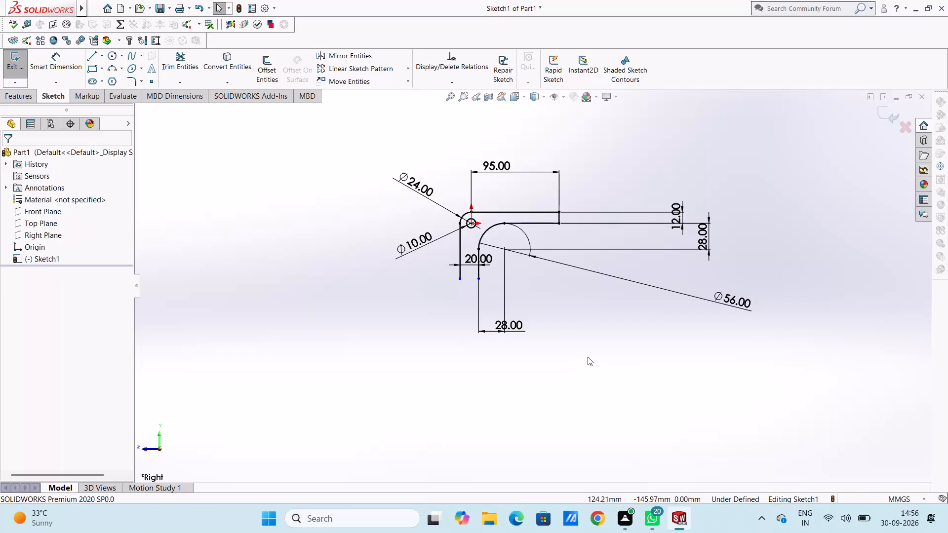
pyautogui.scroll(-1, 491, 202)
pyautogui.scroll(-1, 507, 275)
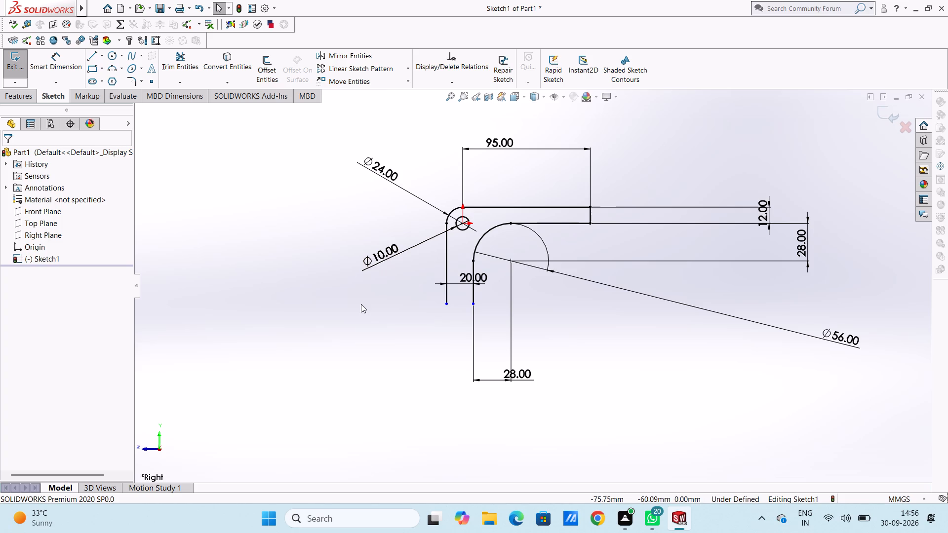
# Draw a 20 mm vertical line downward from the lower end of the vertical arm's outer line.
pyautogui.scroll(2, 361, 304)
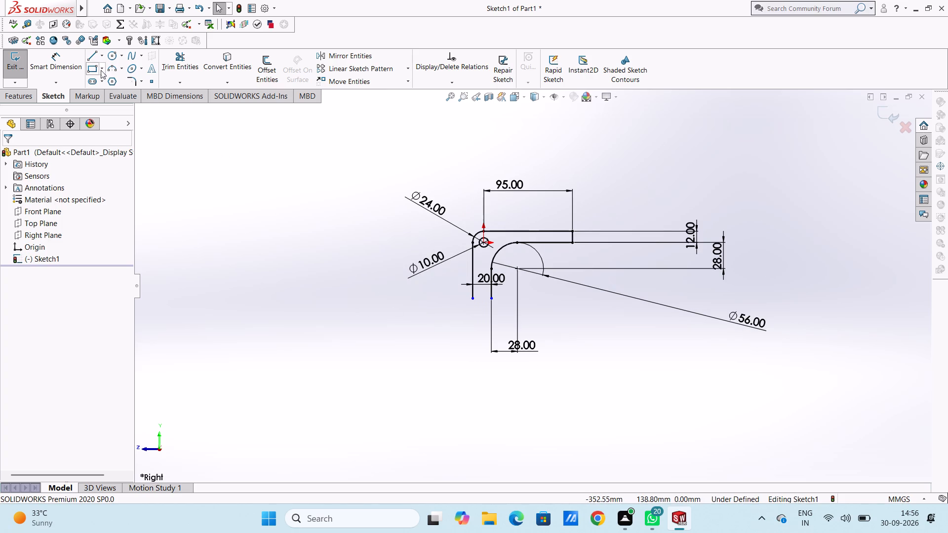
pyautogui.click(92, 59)
pyautogui.scroll(-2, 468, 274)
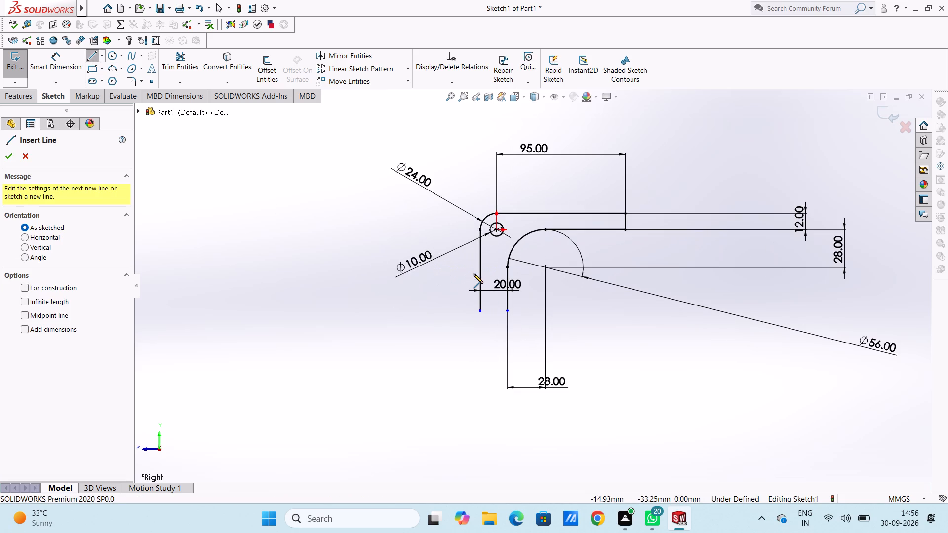
pyautogui.click(480, 311)
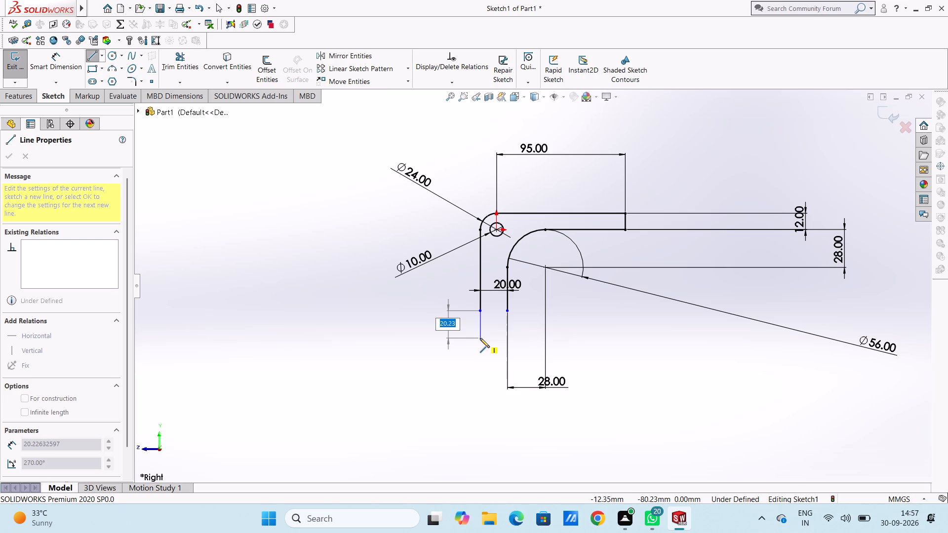
pyautogui.write('20')
pyautogui.press('Return')
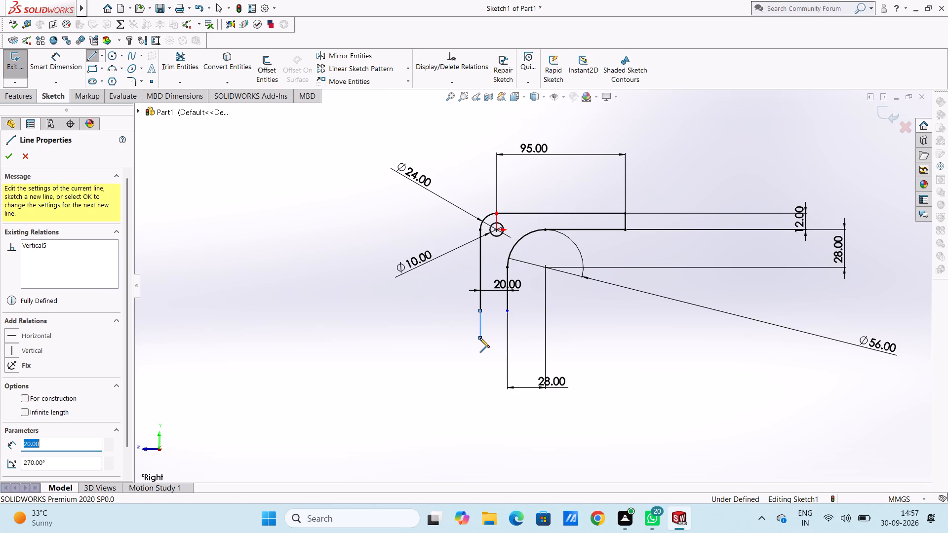
pyautogui.press('Escape')
pyautogui.press('Escape')
pyautogui.press('Escape')
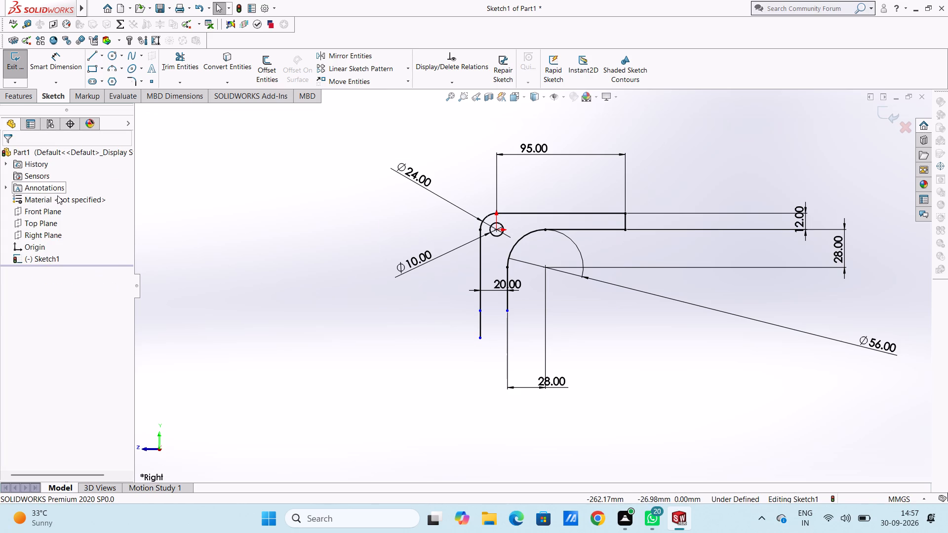
# Draw a vertical line about 20 mm downward from the inner line's lower end, level with the outer extension.
pyautogui.click(91, 54)
pyautogui.click(506, 310)
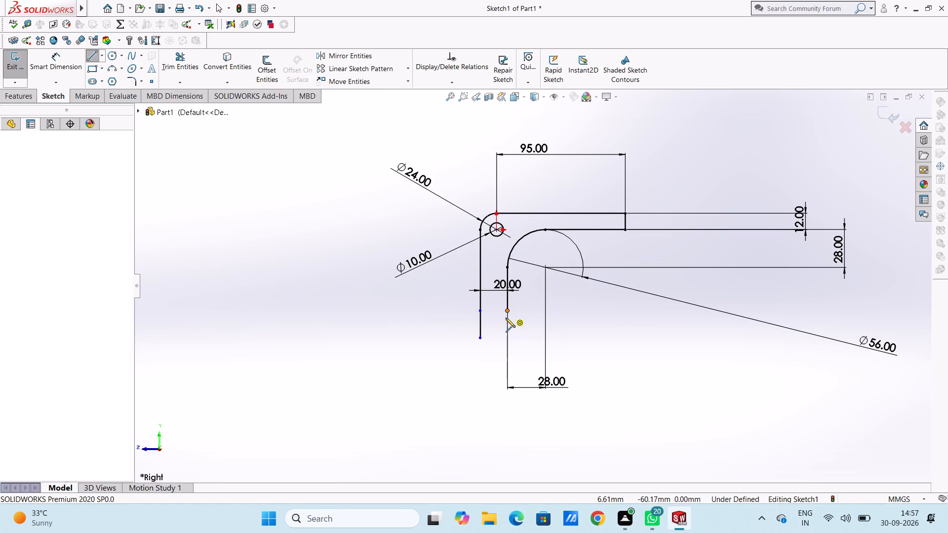
pyautogui.click(508, 338)
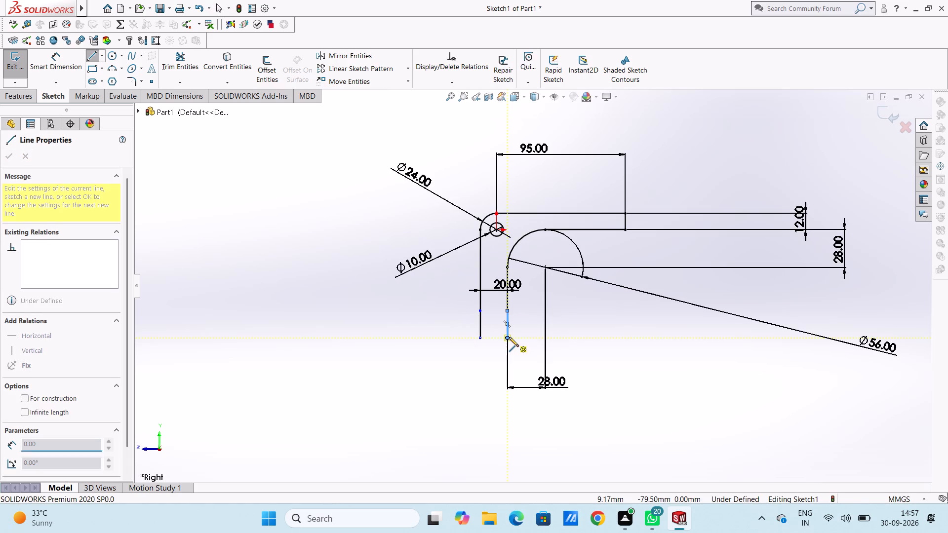
pyautogui.press('Escape')
pyautogui.press('Escape')
pyautogui.press('Escape')
pyautogui.press('Escape')
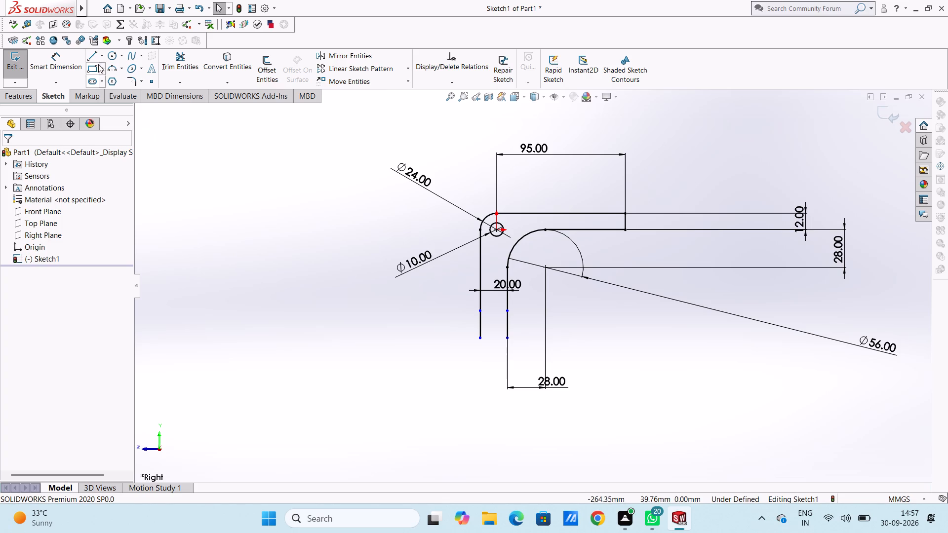
# Sketch two 28 mm radius circles, one outside the vertical arm's outer line and one just below the arm's open end.
pyautogui.click(109, 57)
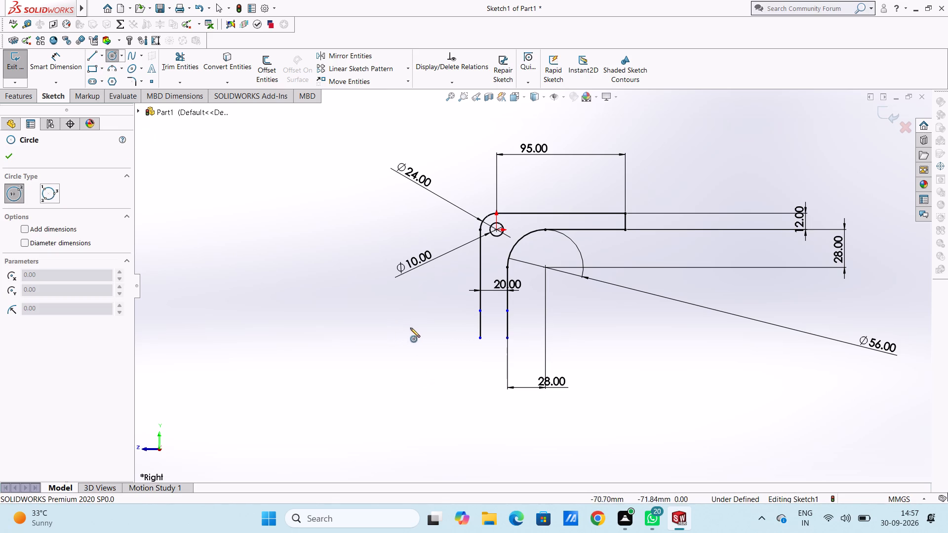
pyautogui.click(434, 322)
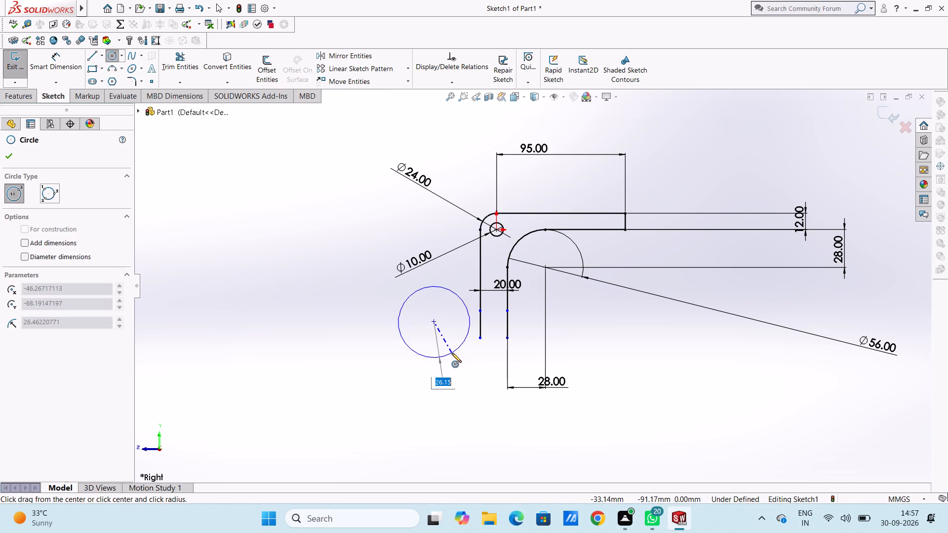
pyautogui.write('28')
pyautogui.press('Return')
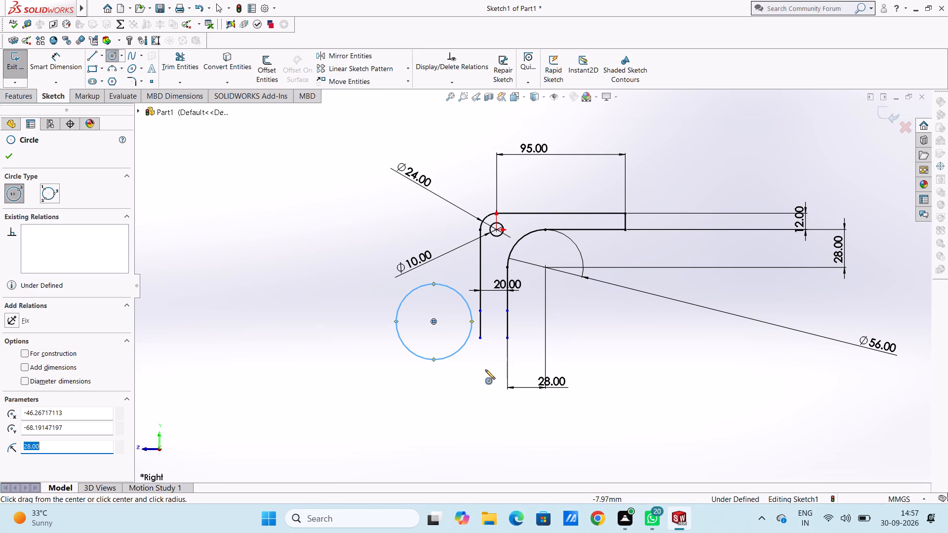
pyautogui.click(485, 370)
pyautogui.write('28')
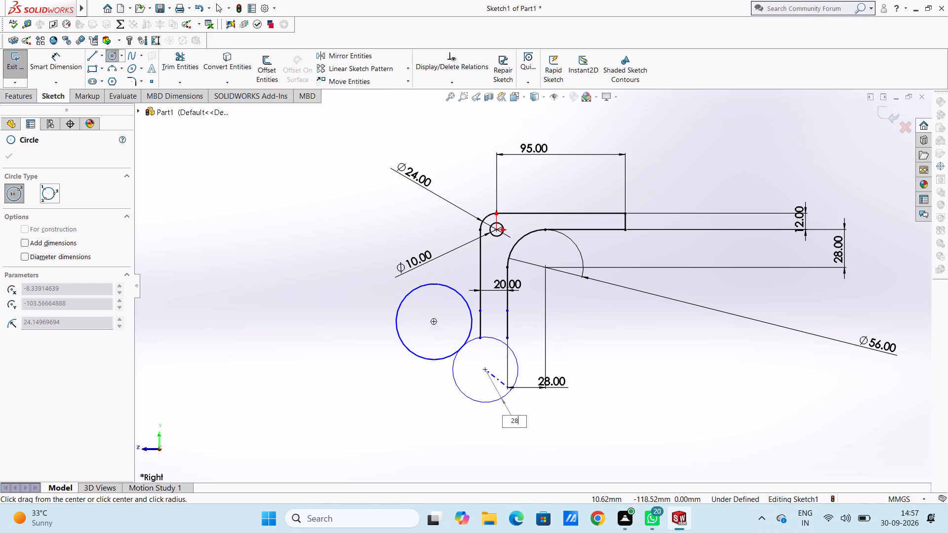
pyautogui.press('Return')
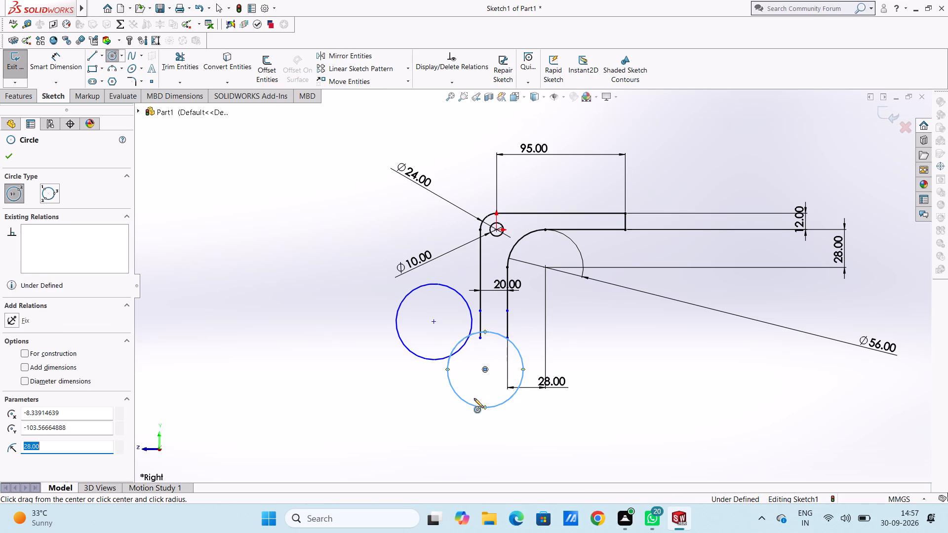
pyautogui.press('Escape')
pyautogui.press('Escape')
pyautogui.press('Escape')
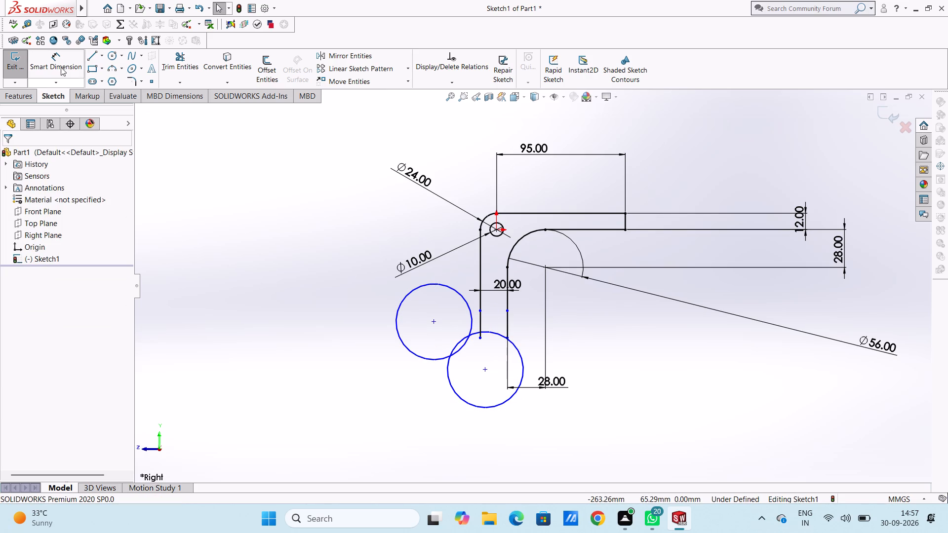
# Dimension the outer and inner extension lines of the vertical arm at 20 mm each.
pyautogui.click(59, 67)
pyautogui.click(480, 319)
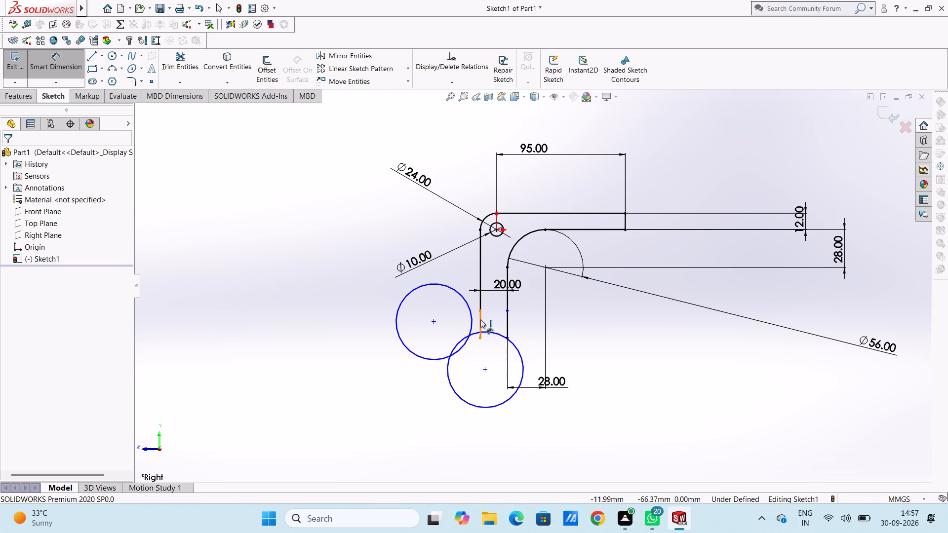
pyautogui.click(699, 330)
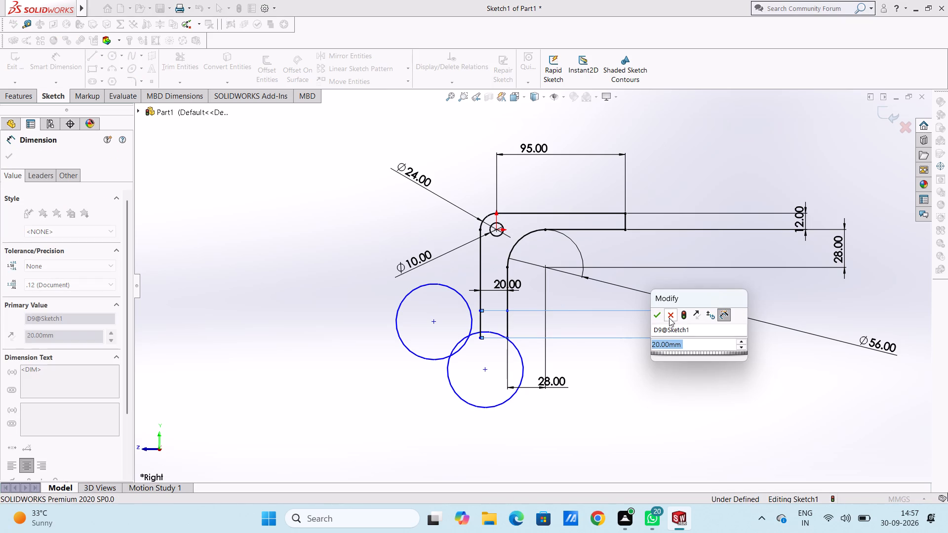
pyautogui.click(657, 318)
pyautogui.click(570, 301)
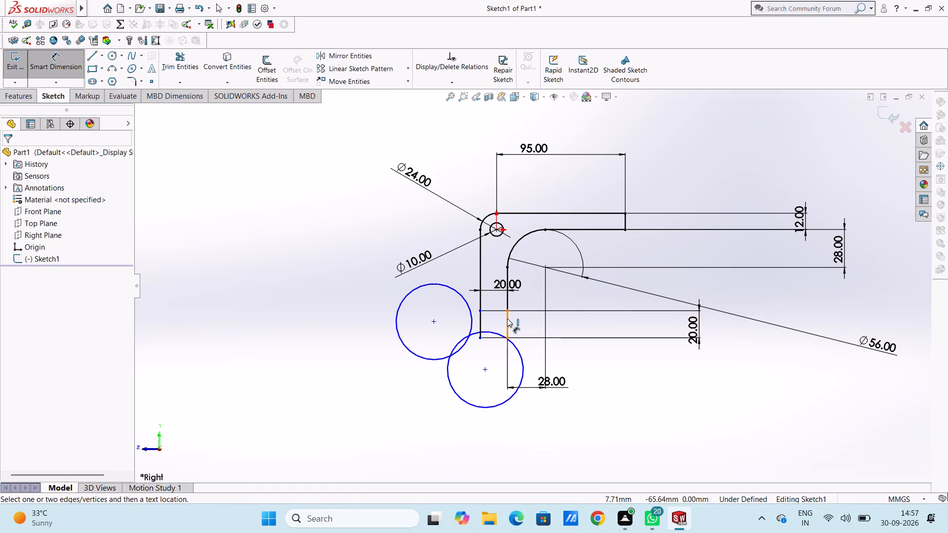
pyautogui.click(507, 318)
pyautogui.click(776, 311)
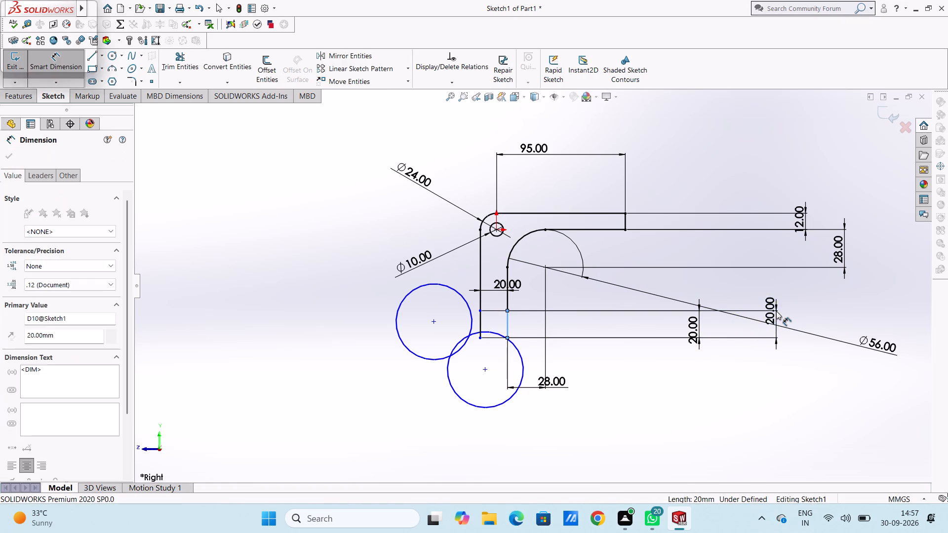
pyautogui.click(735, 300)
pyautogui.click(620, 320)
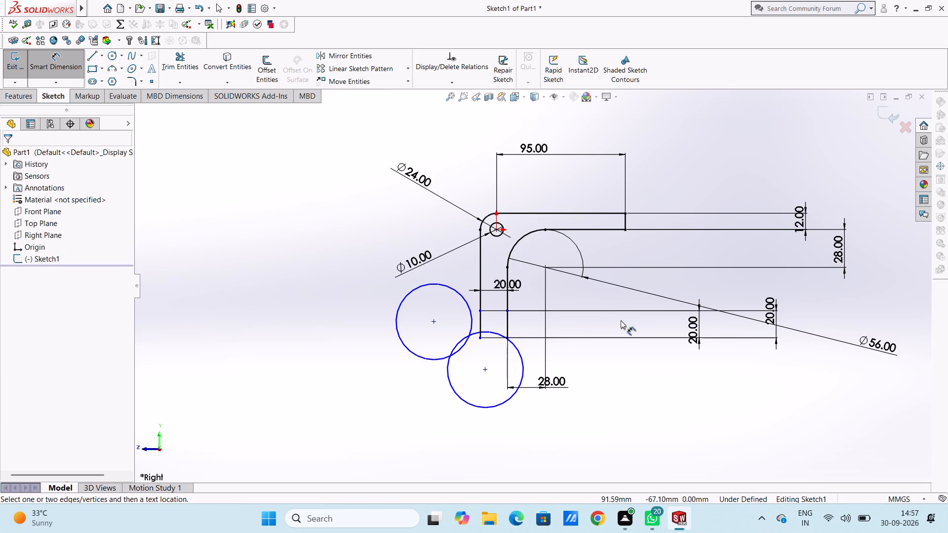
# Dimension the diameters of the two new circles near the vertical arm's lower end at 56 mm each.
pyautogui.click(454, 289)
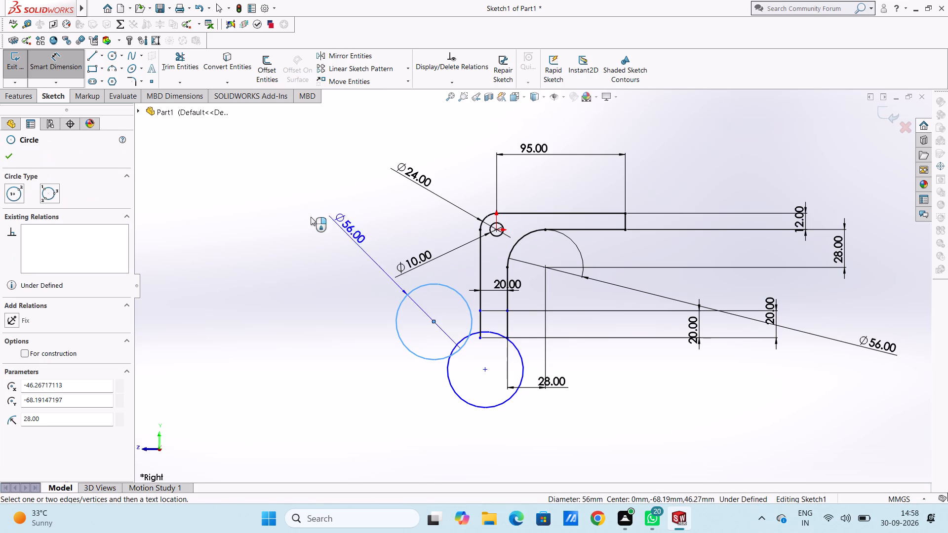
pyautogui.click(279, 180)
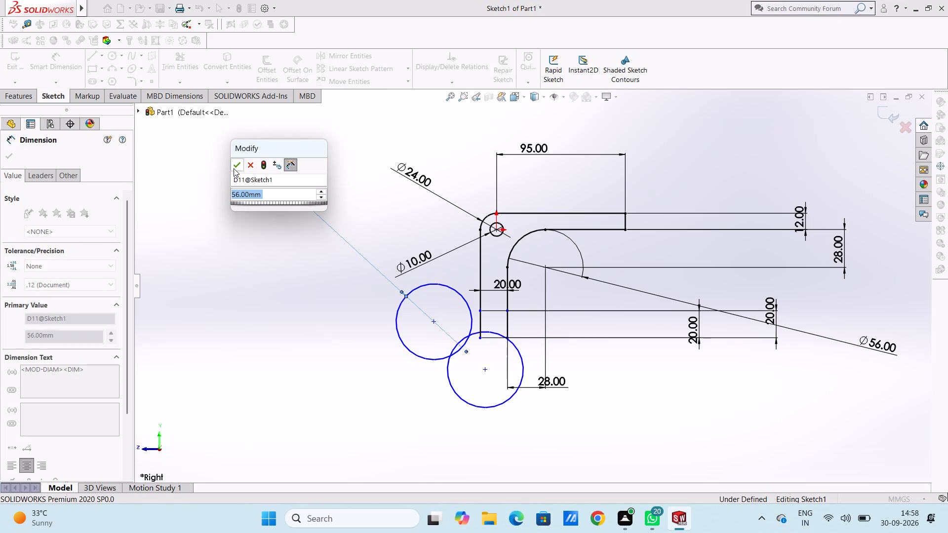
pyautogui.click(238, 161)
pyautogui.click(230, 187)
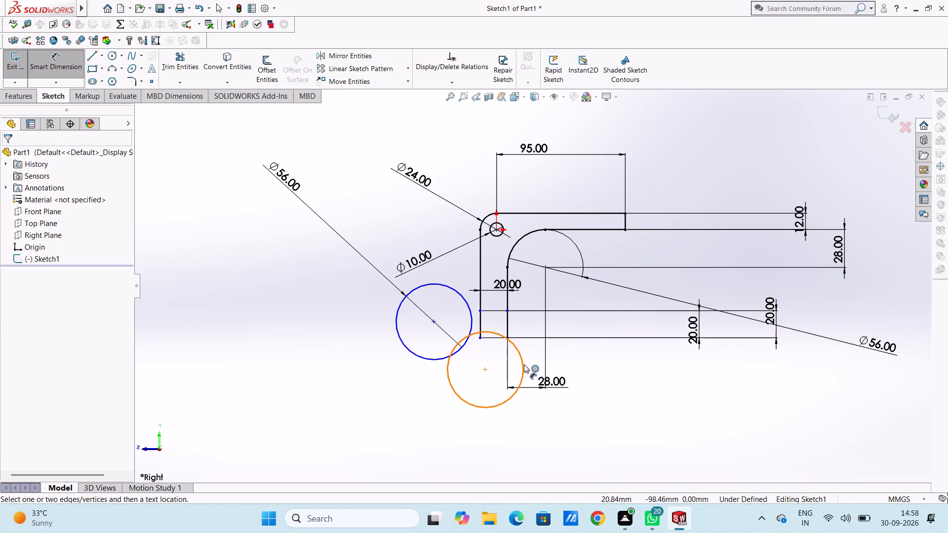
pyautogui.click(524, 364)
pyautogui.click(852, 433)
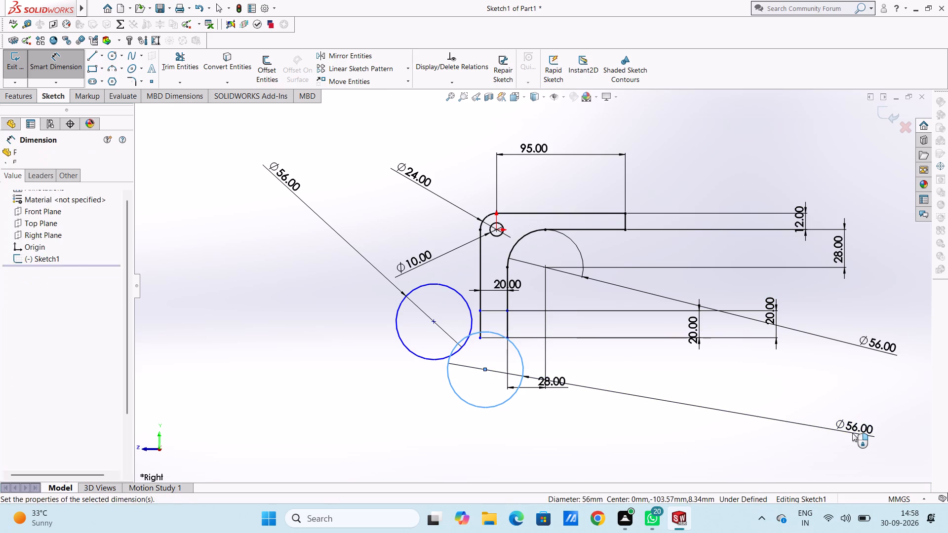
pyautogui.click(809, 416)
pyautogui.click(723, 382)
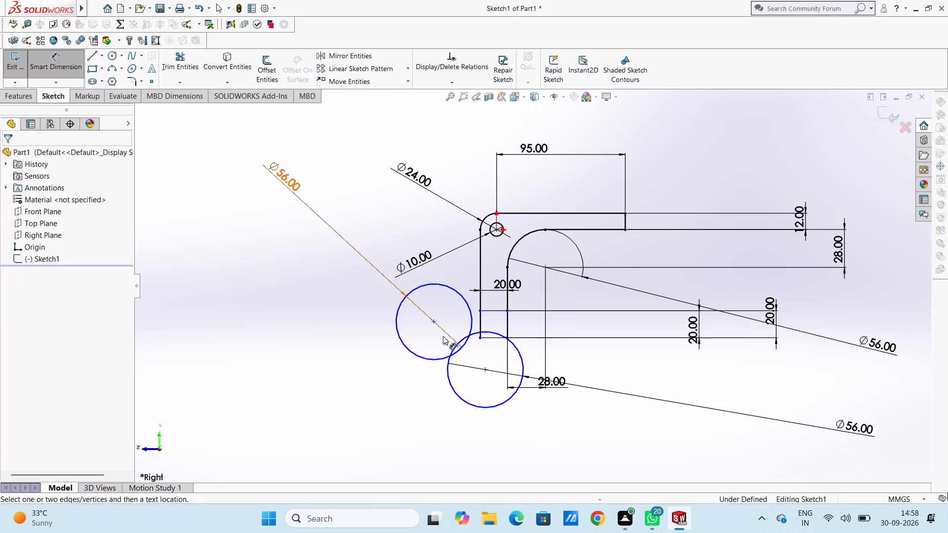
# Dimension the horizontal distance from the upper new circle's centre to the outer extension line at 28 mm.
pyautogui.click(434, 322)
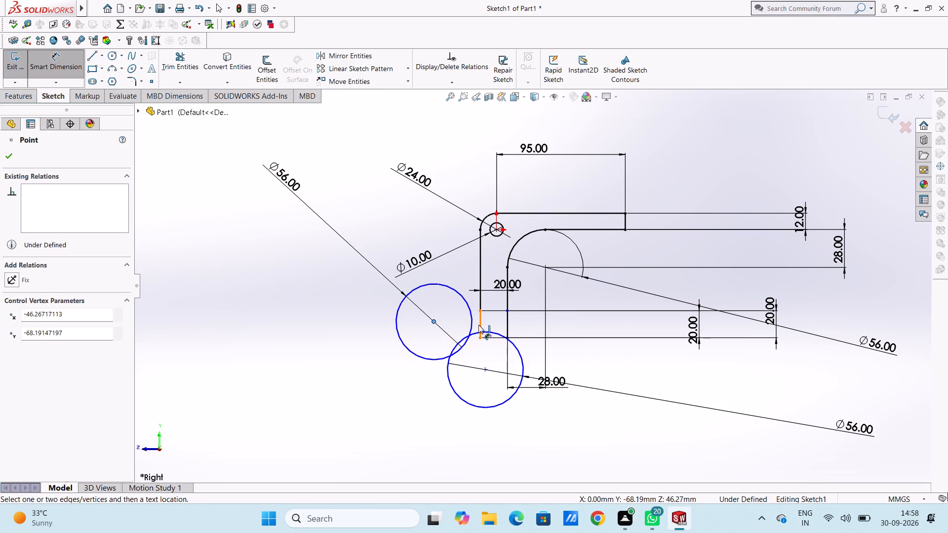
pyautogui.click(478, 325)
pyautogui.click(500, 454)
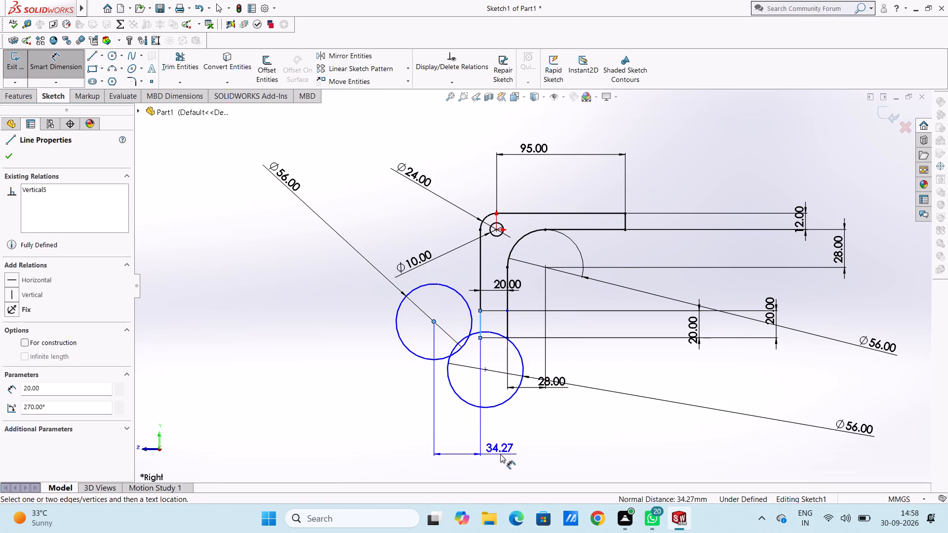
pyautogui.write('28')
pyautogui.press('Return')
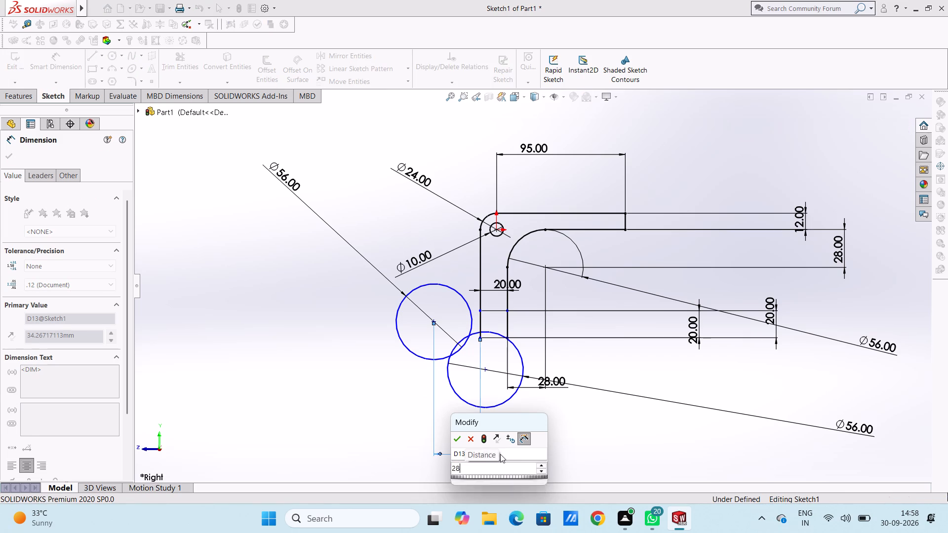
pyautogui.click(345, 351)
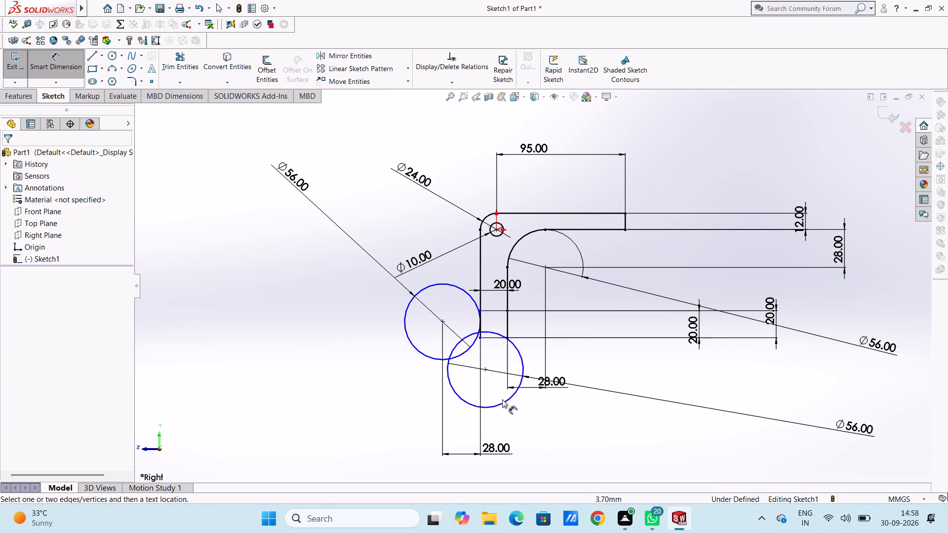
# Dimension the horizontal distance from the lower new circle's centre to the inner extension line at 28 mm.
pyautogui.click(486, 369)
pyautogui.click(506, 324)
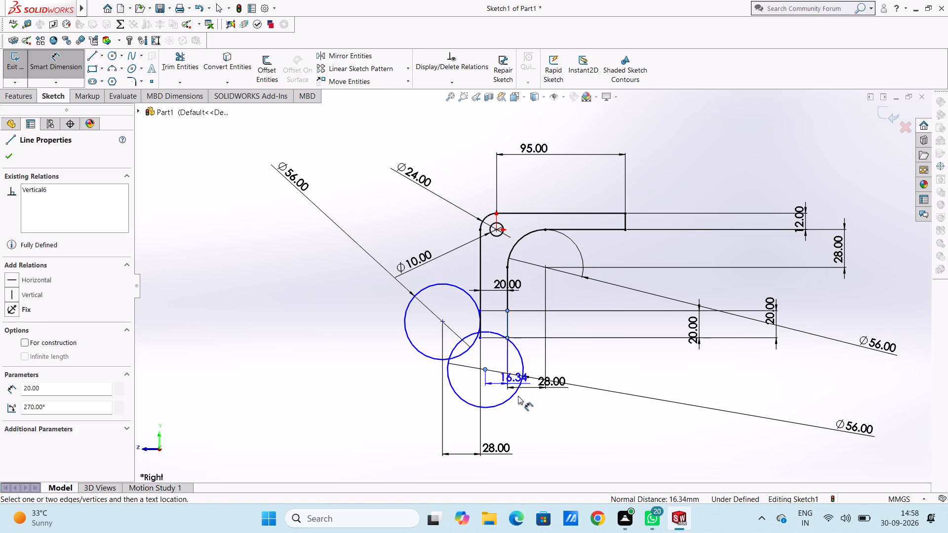
pyautogui.click(554, 427)
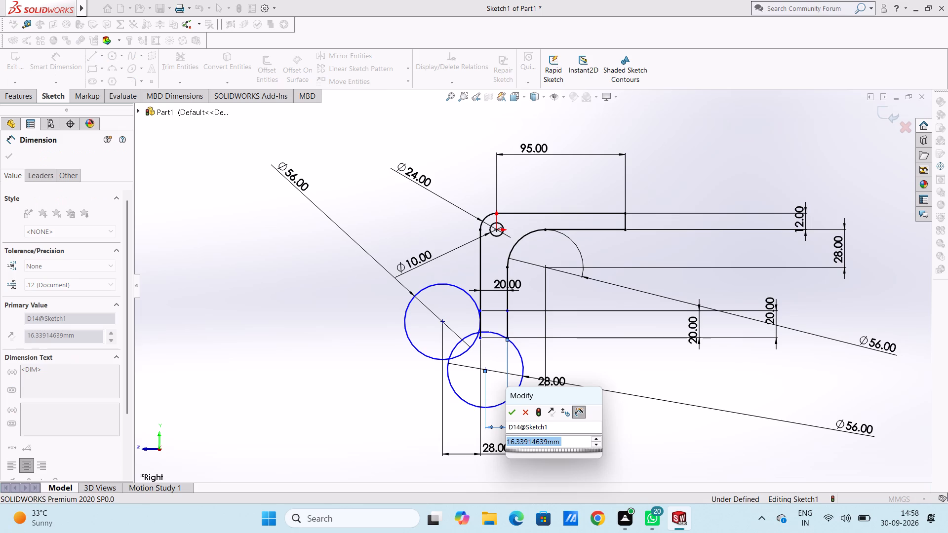
pyautogui.write('28')
pyautogui.press('Return')
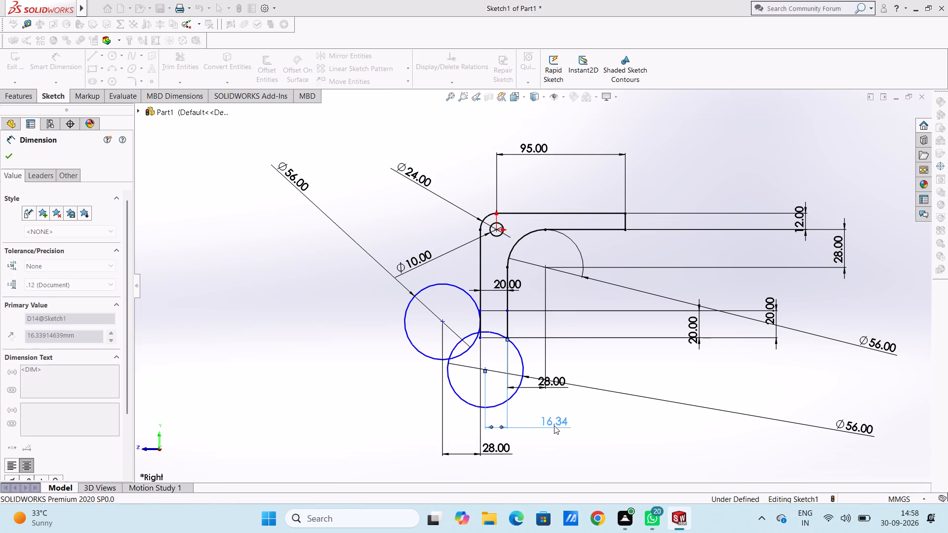
pyautogui.click(627, 368)
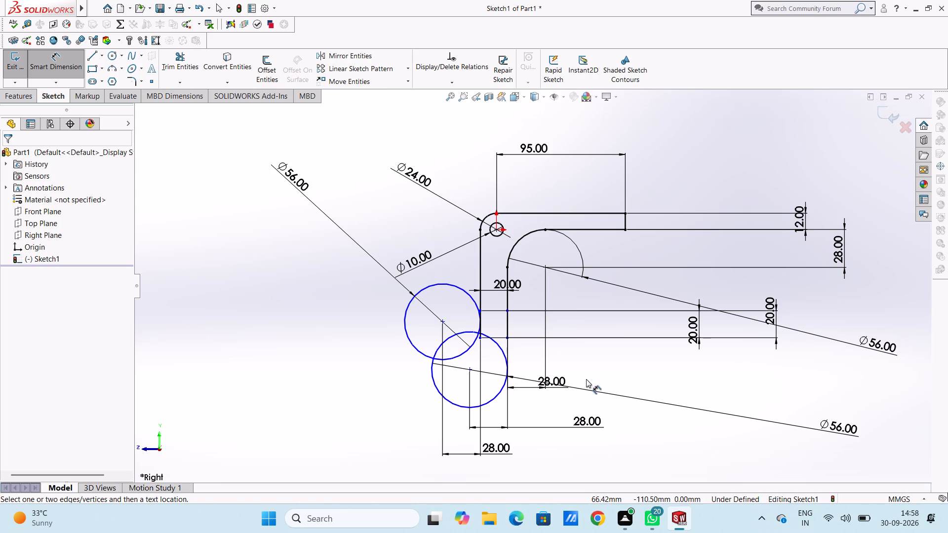
pyautogui.scroll(-2, 528, 369)
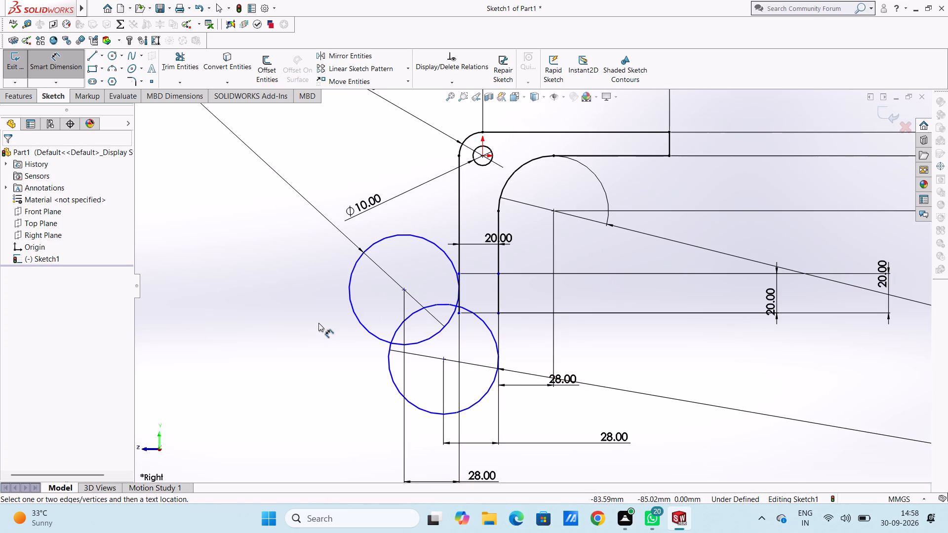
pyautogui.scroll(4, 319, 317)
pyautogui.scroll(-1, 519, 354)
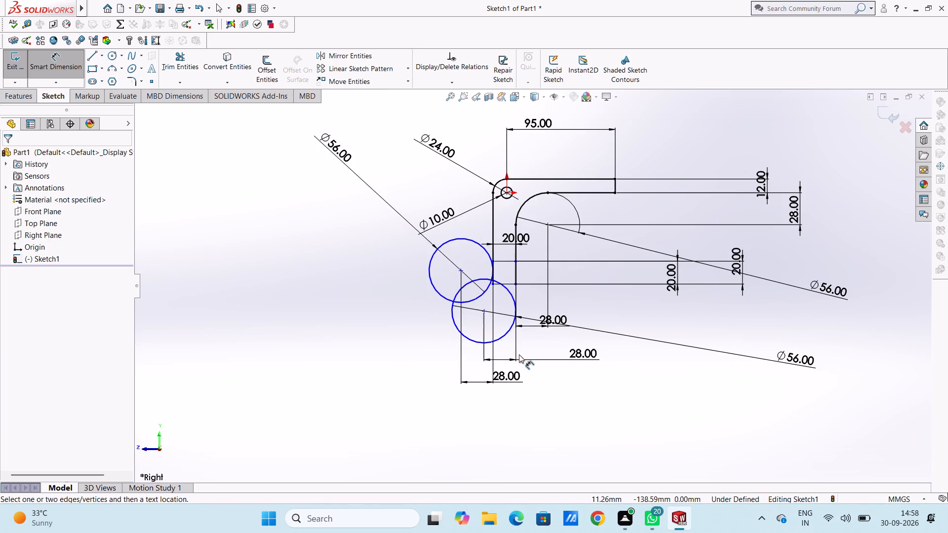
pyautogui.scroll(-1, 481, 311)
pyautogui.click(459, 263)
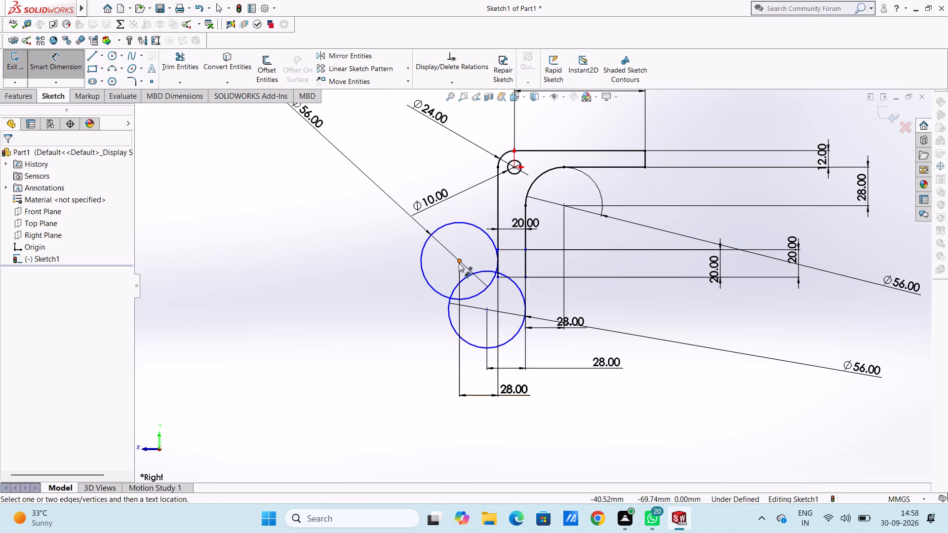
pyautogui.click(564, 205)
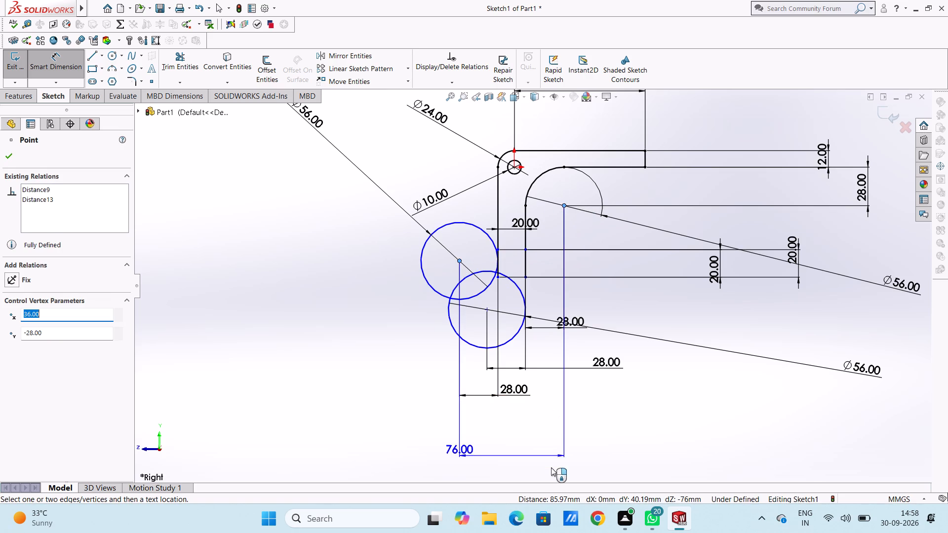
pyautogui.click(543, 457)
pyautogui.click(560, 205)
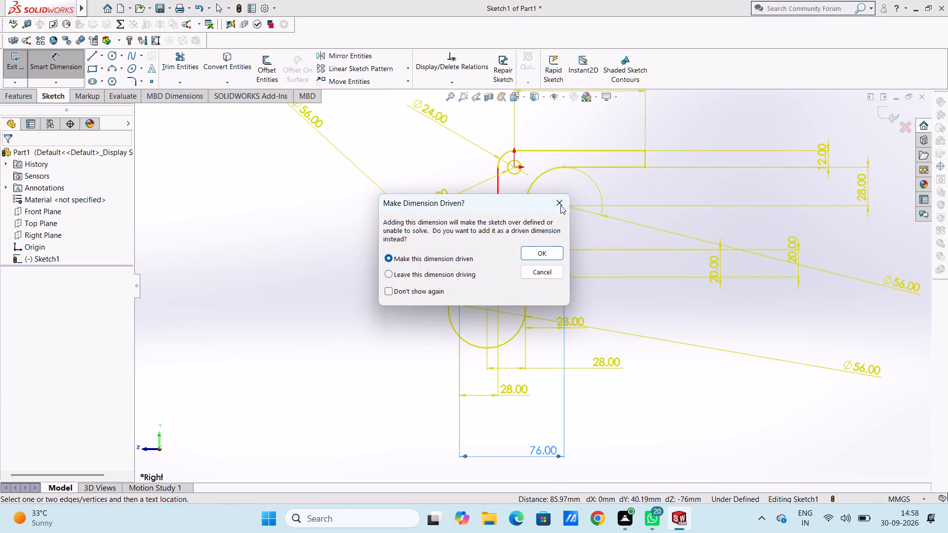
# Dimension the vertical distances from the inner corner arc's centre to the centres of the upper and lower circles, accepting the current values.
pyautogui.click(460, 261)
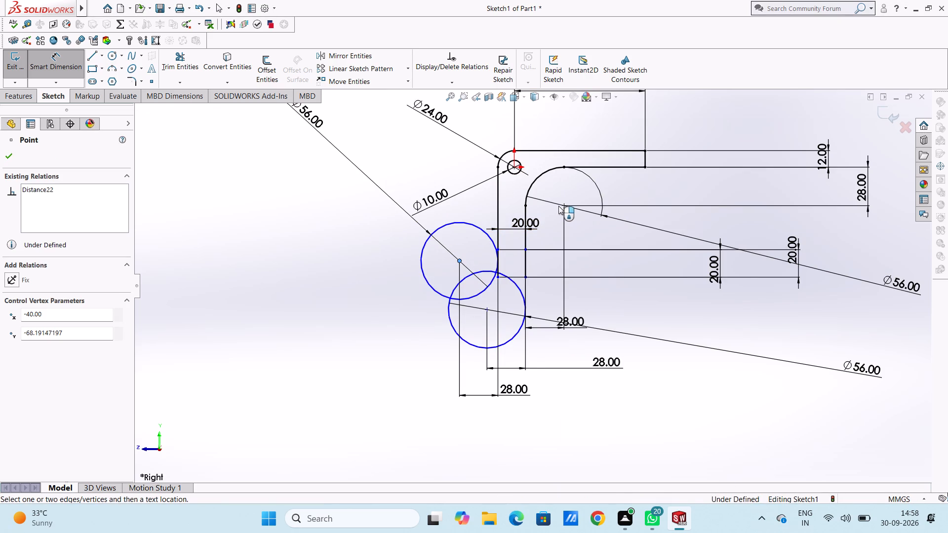
pyautogui.click(563, 207)
pyautogui.click(235, 215)
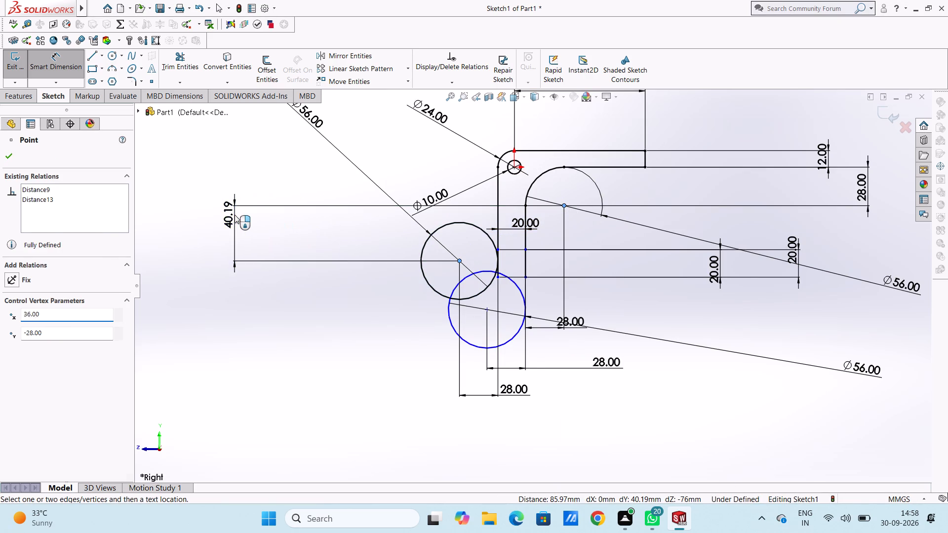
pyautogui.click(193, 203)
pyautogui.click(199, 183)
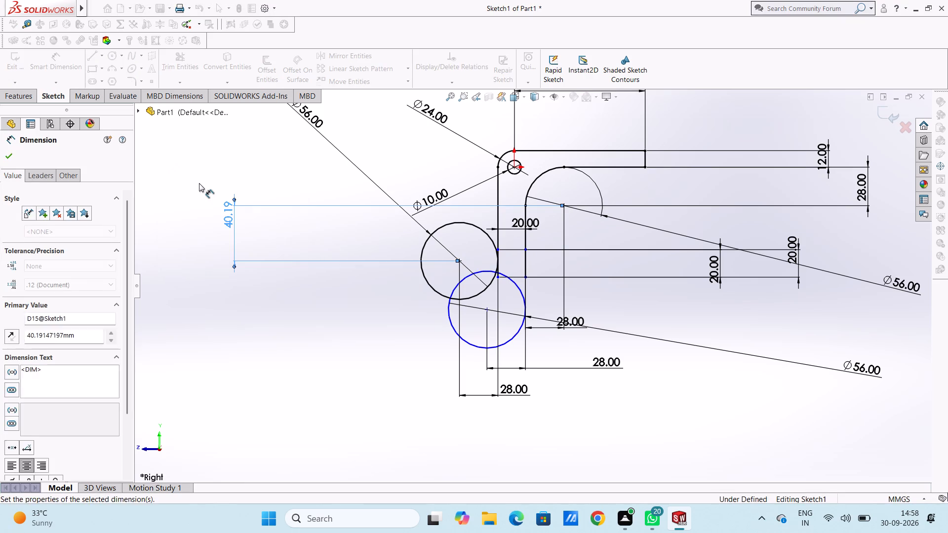
pyautogui.click(564, 206)
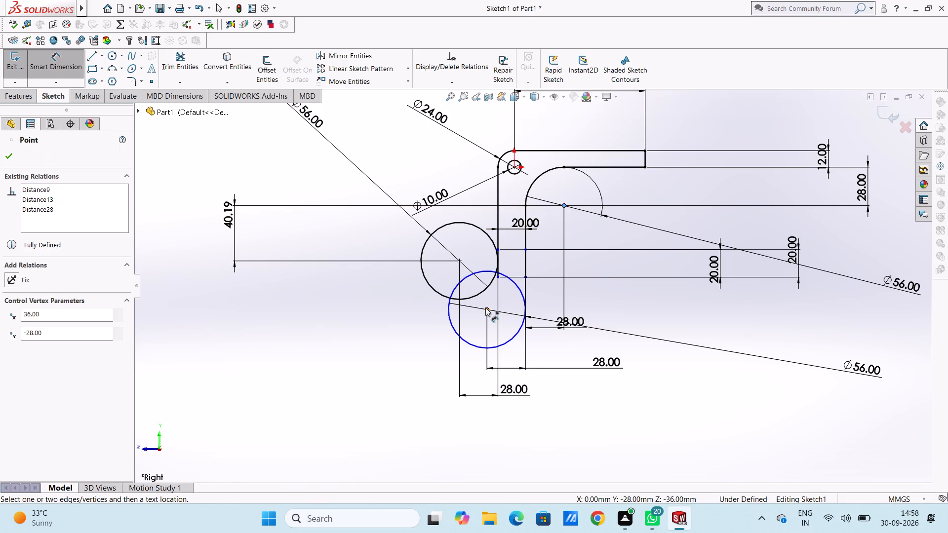
pyautogui.click(485, 307)
pyautogui.click(205, 280)
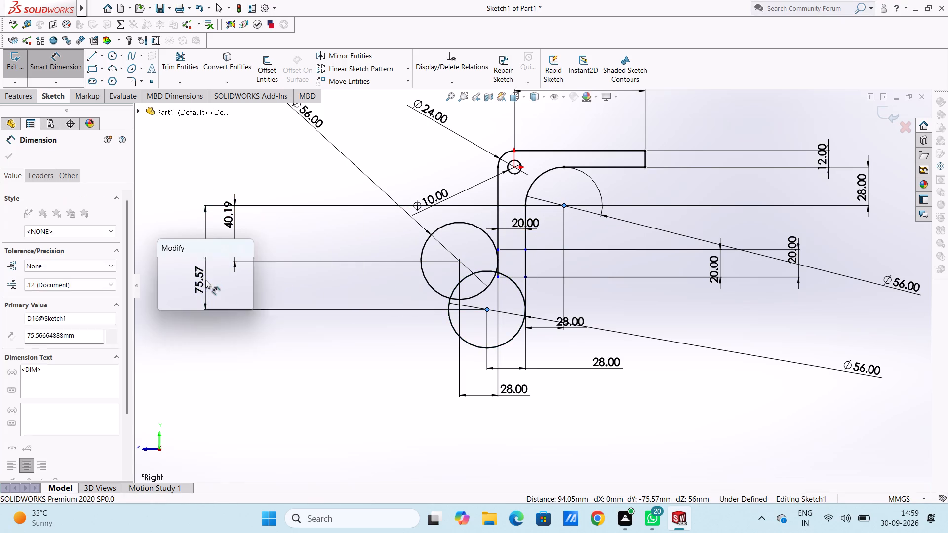
pyautogui.click(165, 263)
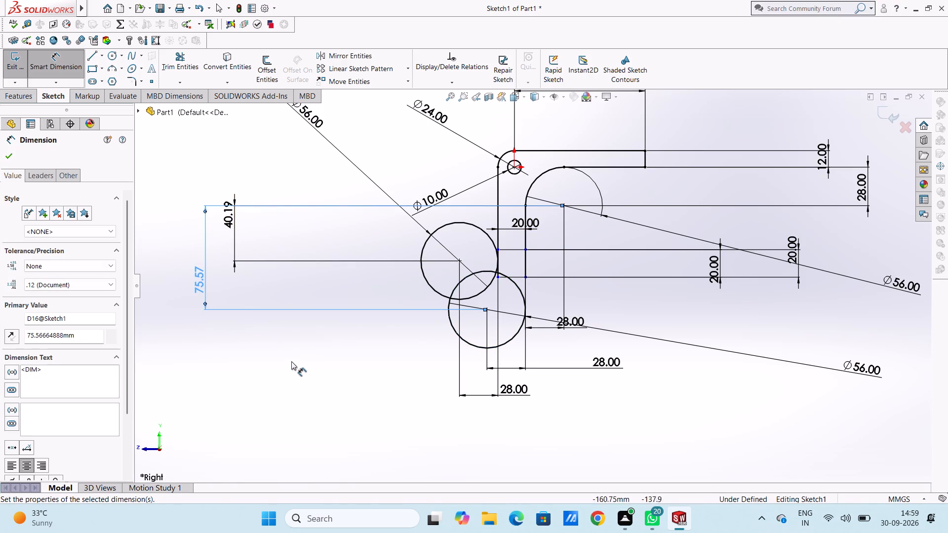
pyautogui.click(289, 367)
pyautogui.press('Escape')
pyautogui.press('Escape')
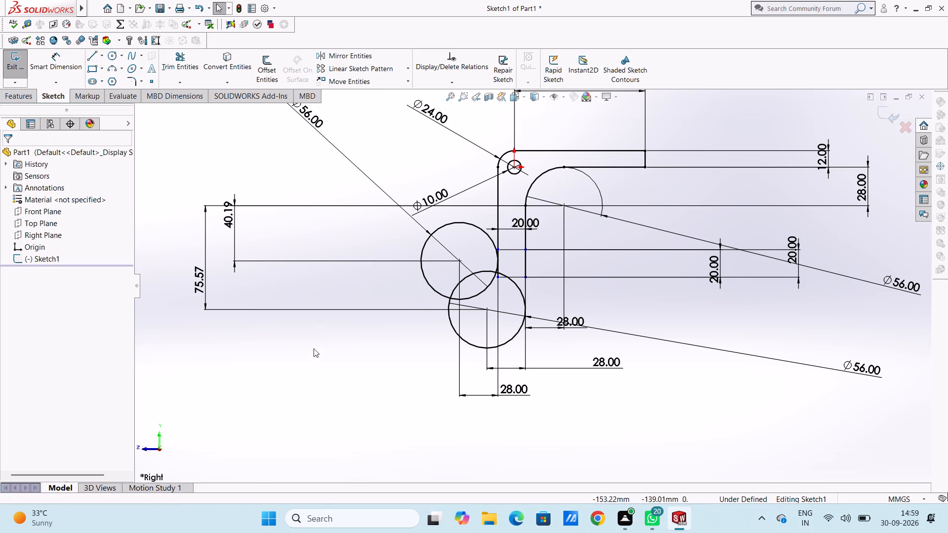
# Trim away the vertical arm's outer extension line below its tangent point with the upper circle.
pyautogui.click(192, 62)
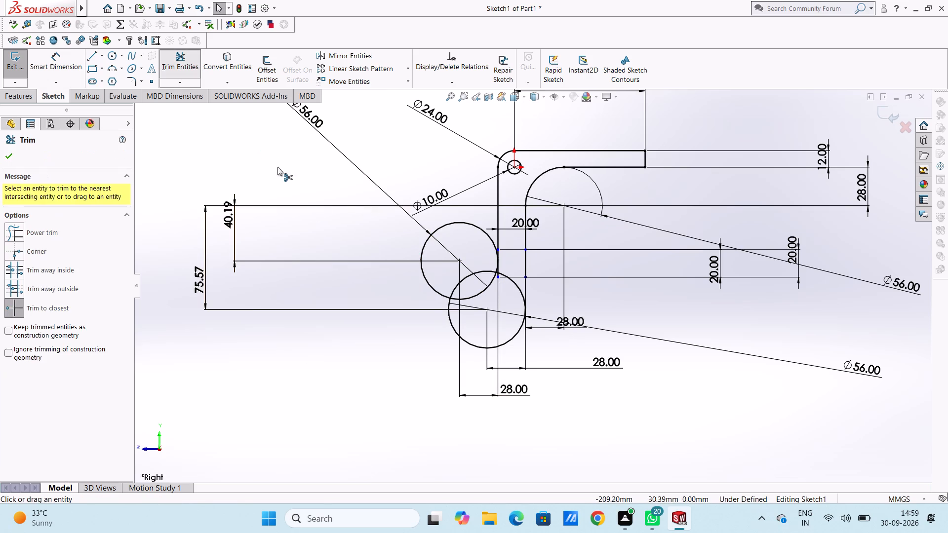
pyautogui.scroll(-2, 515, 287)
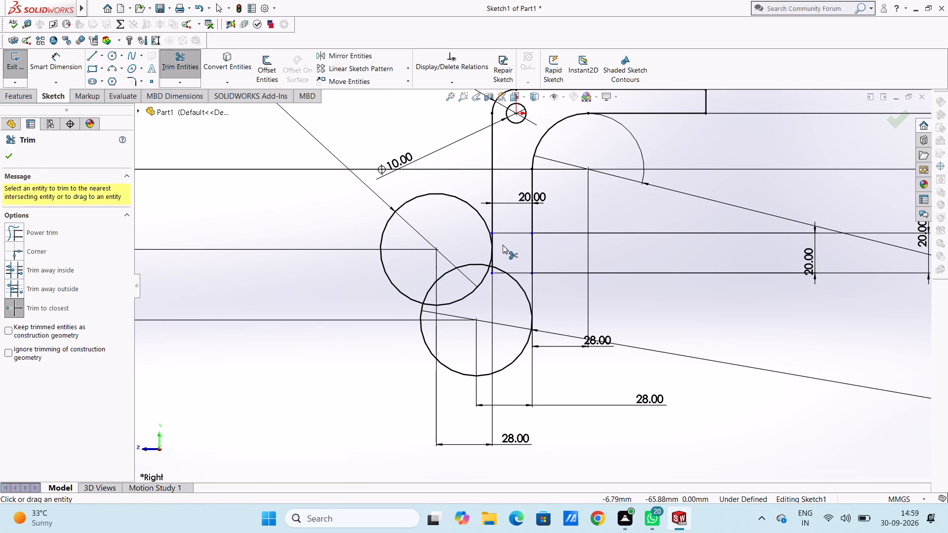
pyautogui.scroll(-2, 503, 245)
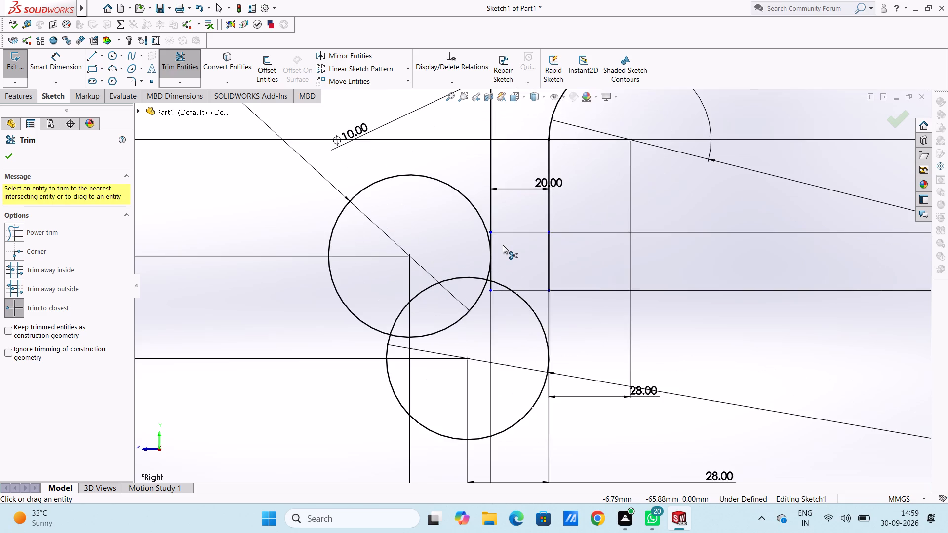
pyautogui.scroll(-2, 490, 232)
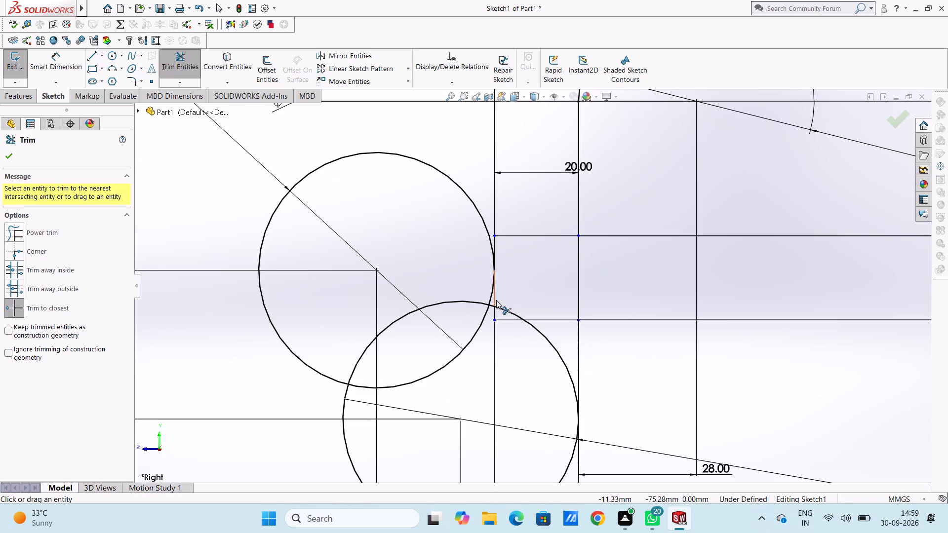
pyautogui.click(496, 300)
pyautogui.click(495, 313)
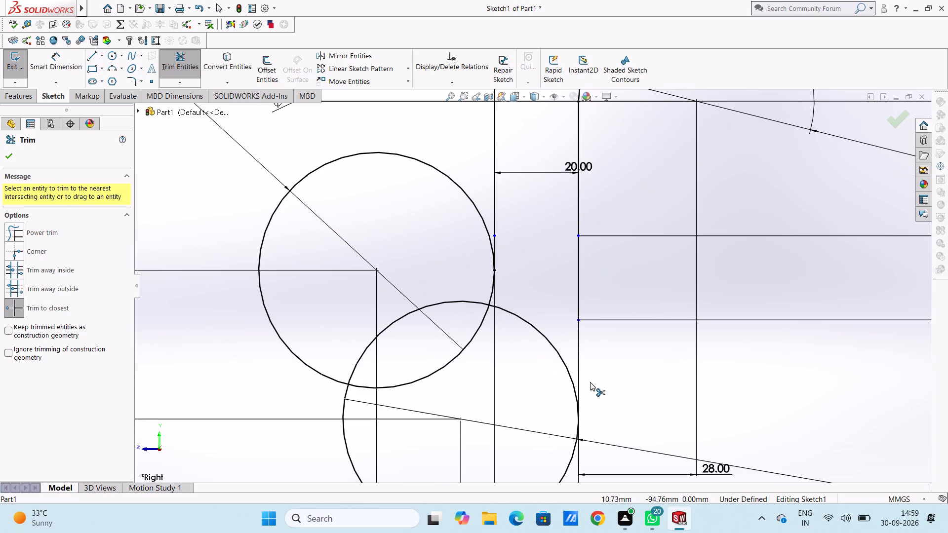
# Trim the outer part of the upper circle, keeping only the lower arc from the arm's outer line to the lower circle.
pyautogui.scroll(3, 587, 377)
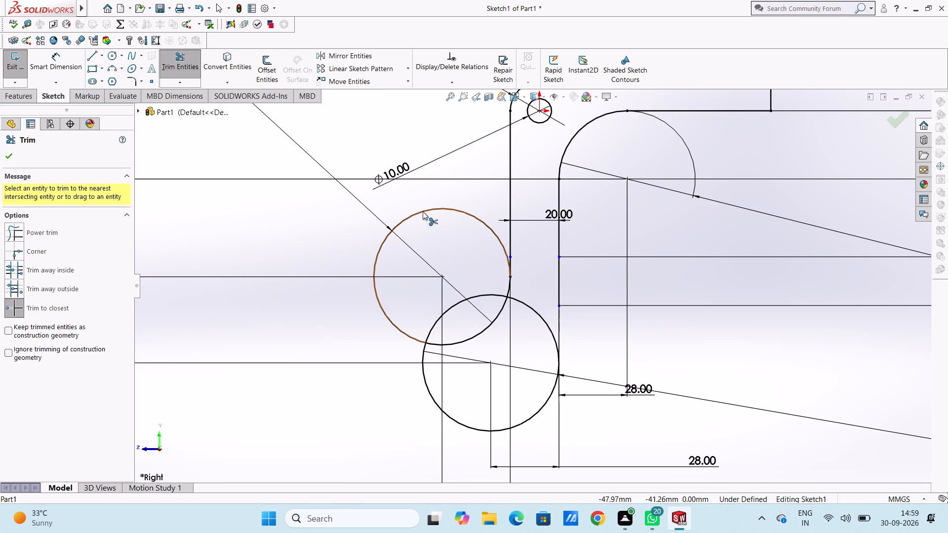
pyautogui.click(423, 211)
pyautogui.scroll(-4, 526, 259)
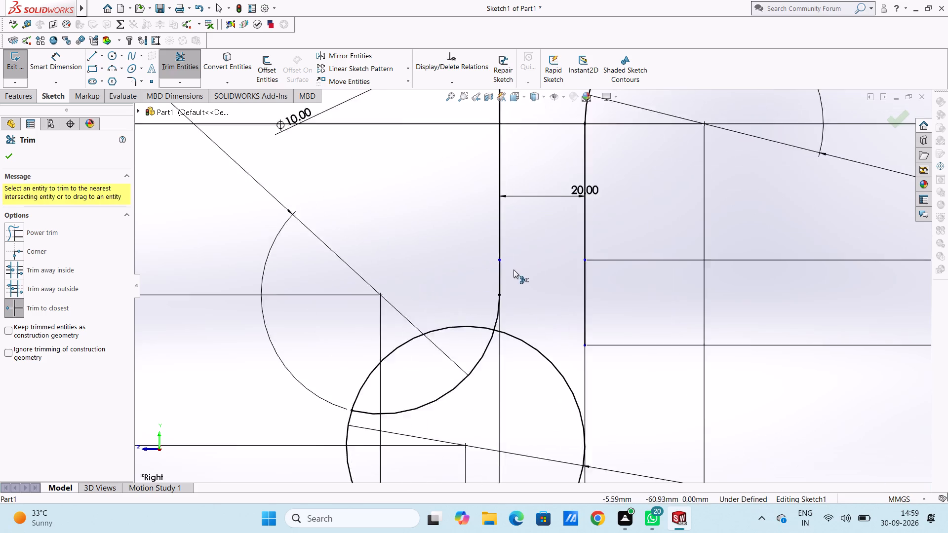
pyautogui.scroll(-4, 501, 282)
pyautogui.scroll(10, 499, 304)
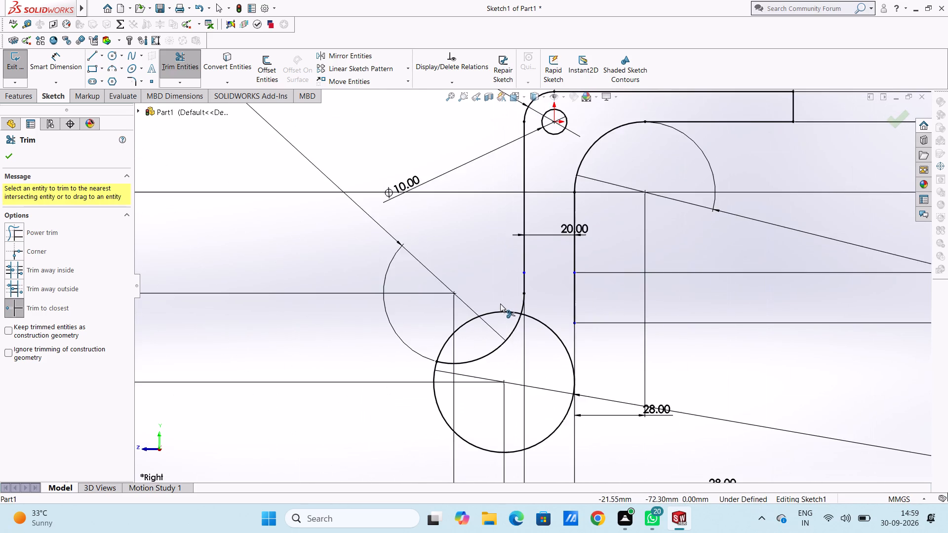
pyautogui.scroll(4, 500, 304)
pyautogui.press('Escape')
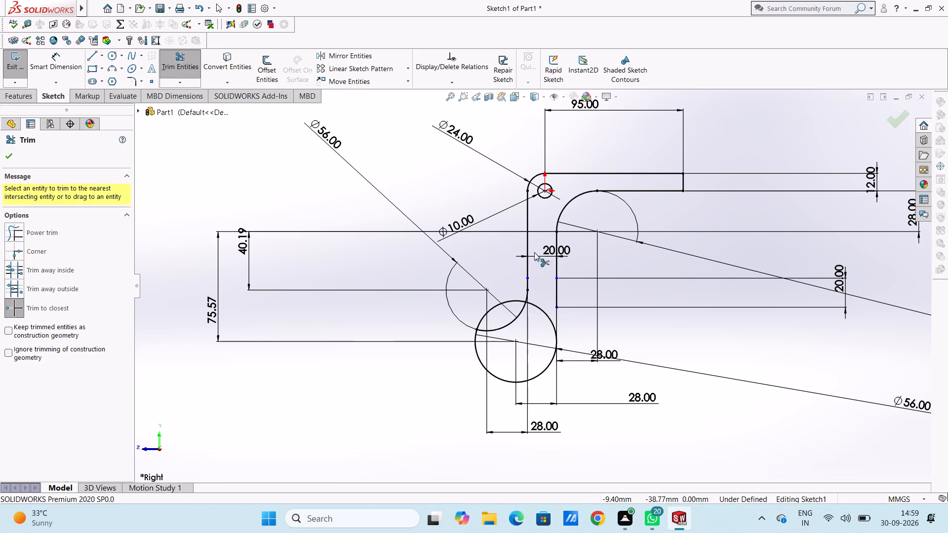
pyautogui.press('Escape')
pyautogui.press('Escape')
pyautogui.press('Escape')
pyautogui.press('Escape')
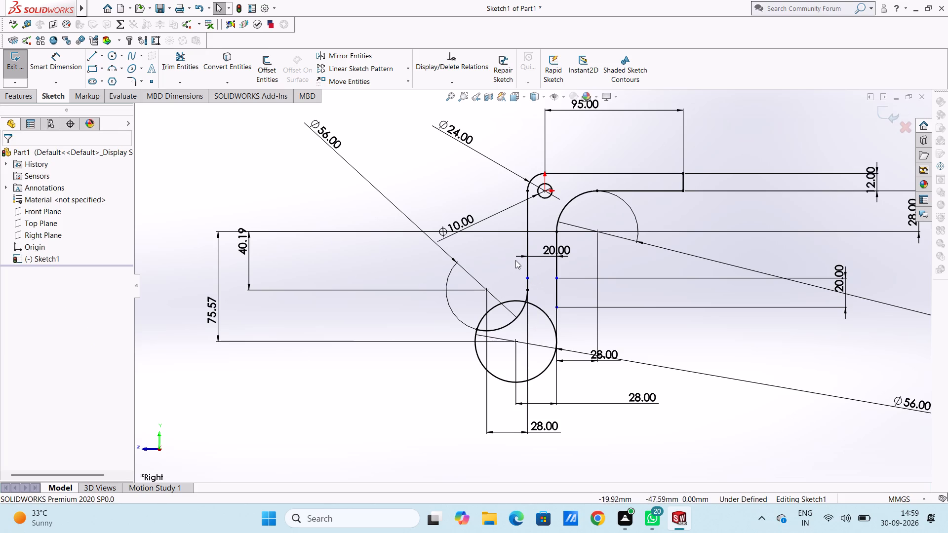
# Draw a vertical line about 44 mm long from the lower circle's tangent point up to the start of the inner extension line.
pyautogui.click(93, 54)
pyautogui.scroll(-4, 581, 342)
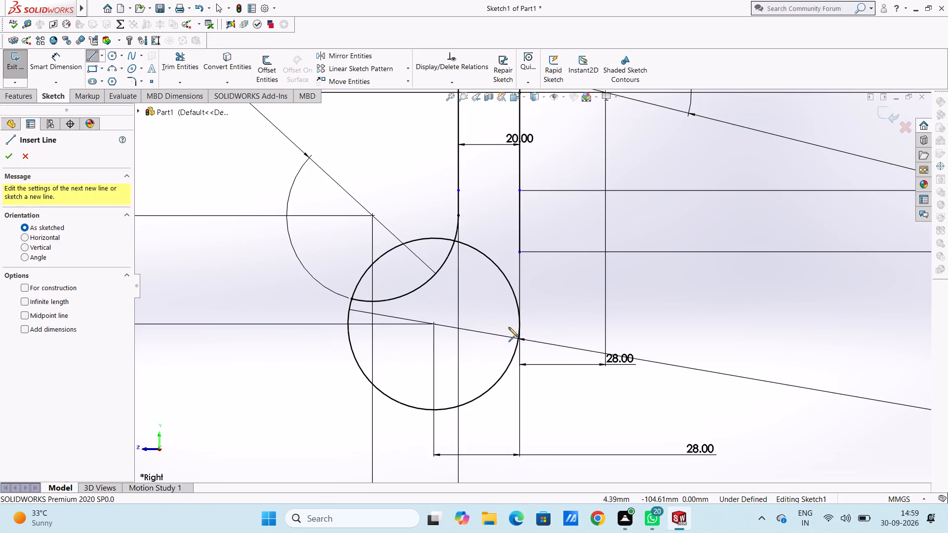
pyautogui.click(521, 326)
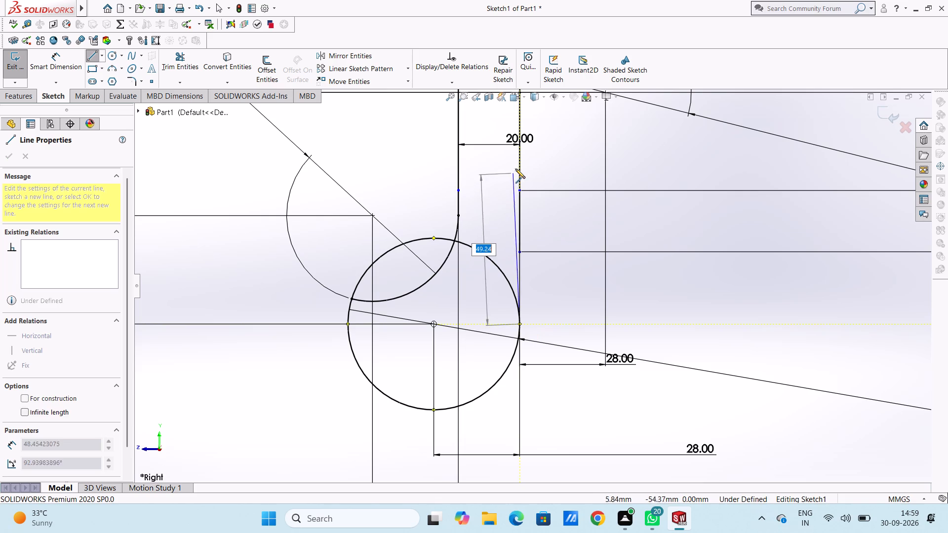
pyautogui.click(521, 190)
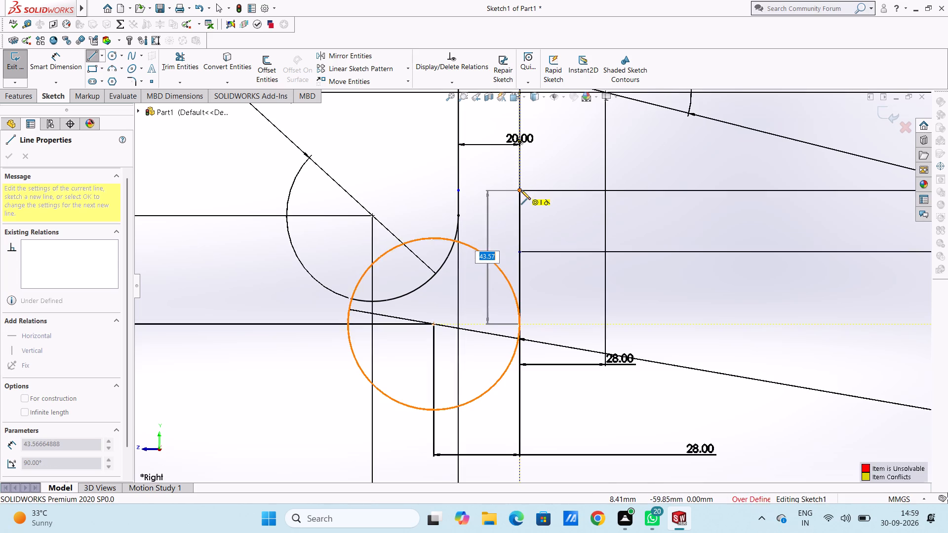
pyautogui.press('Escape')
pyautogui.press('Escape')
pyautogui.press('Escape')
pyautogui.press('Escape')
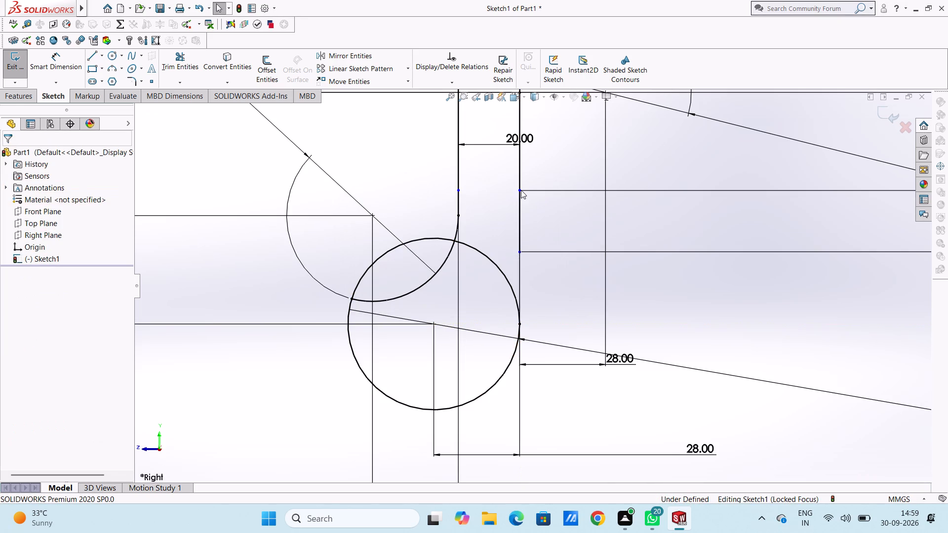
# Dimension the length of the new vertical line above the lower circle, accepting the current value.
pyautogui.scroll(3, 538, 224)
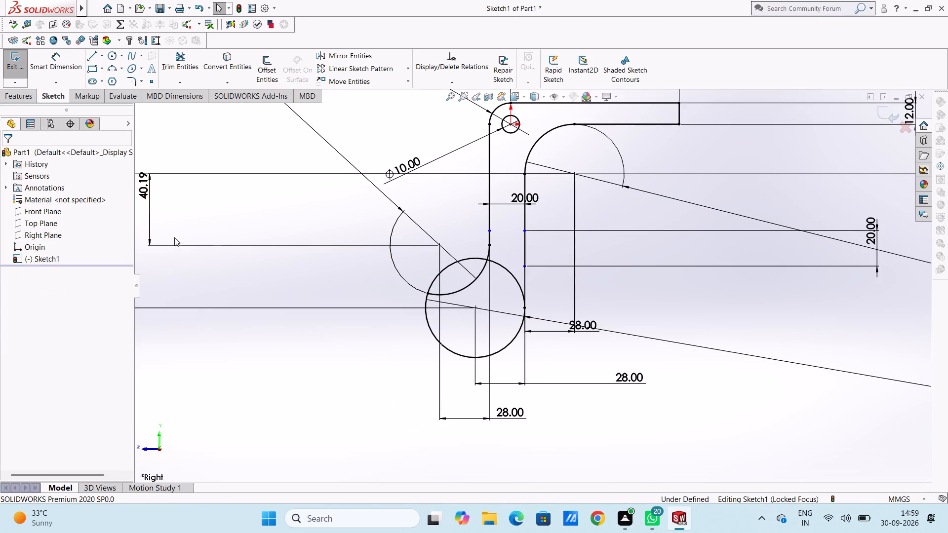
pyautogui.click(63, 69)
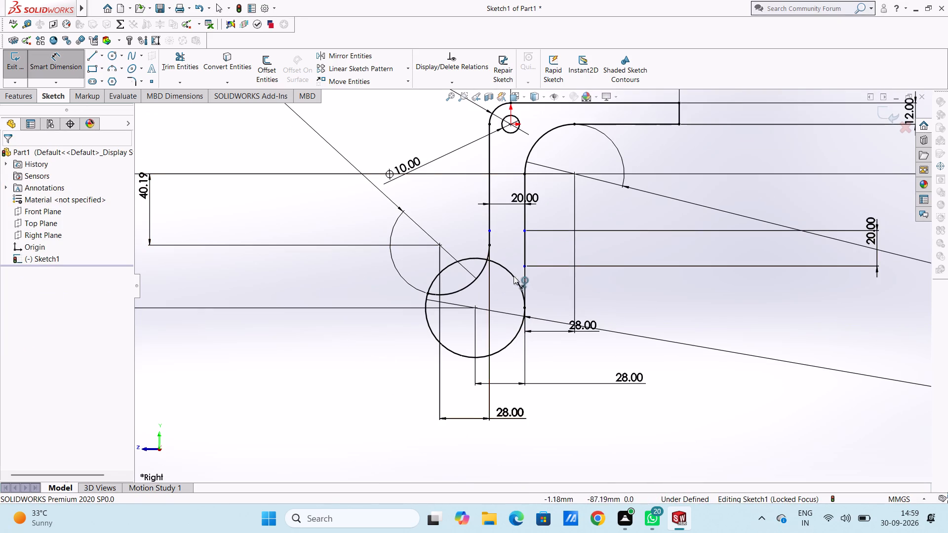
pyautogui.click(525, 278)
pyautogui.click(813, 293)
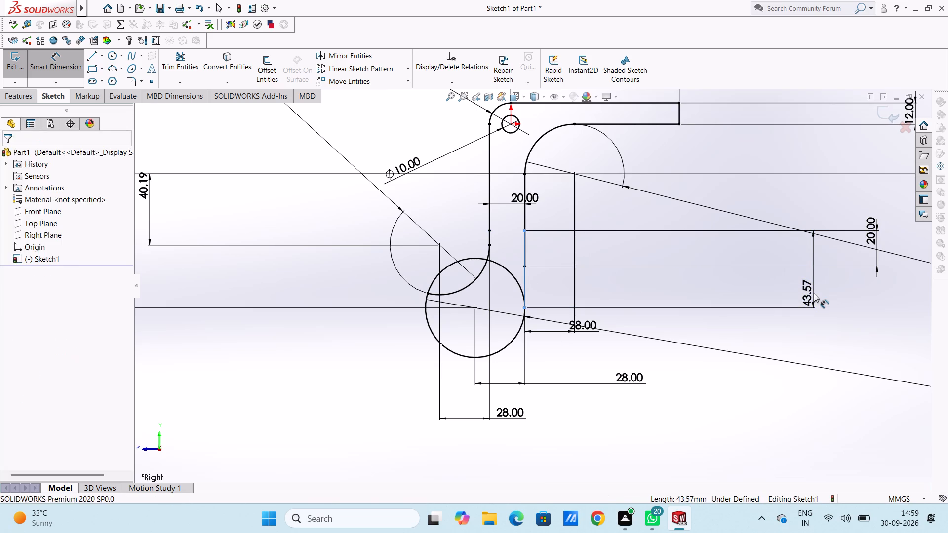
pyautogui.click(773, 278)
pyautogui.click(698, 281)
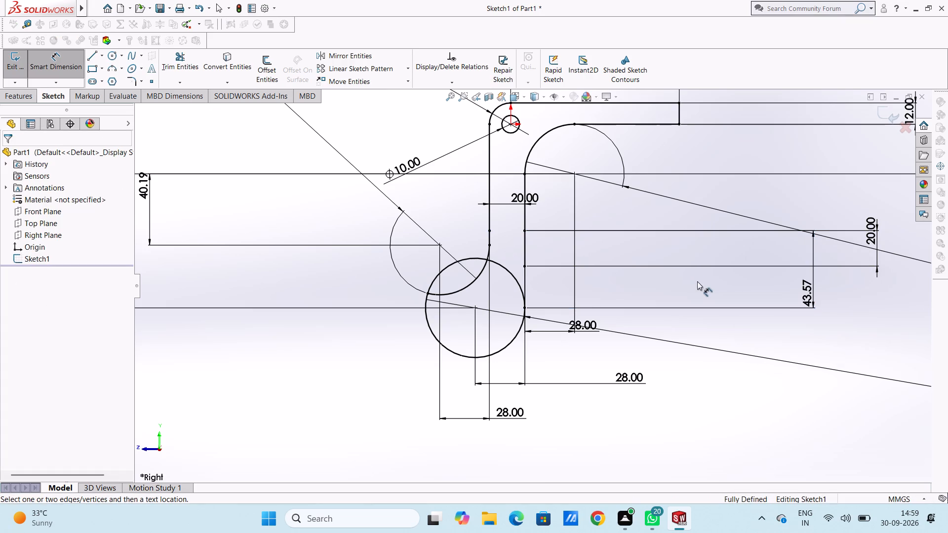
# Trim the lower circle's upper arcs above the outer curve and inside the arm, keeping the bottom curve that joins the inner line.
pyautogui.click(182, 67)
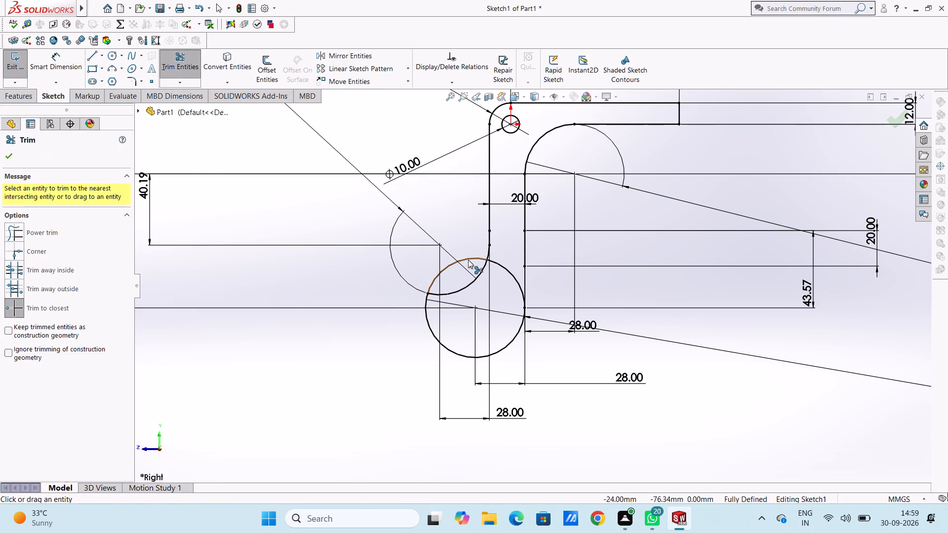
pyautogui.click(468, 260)
pyautogui.click(434, 327)
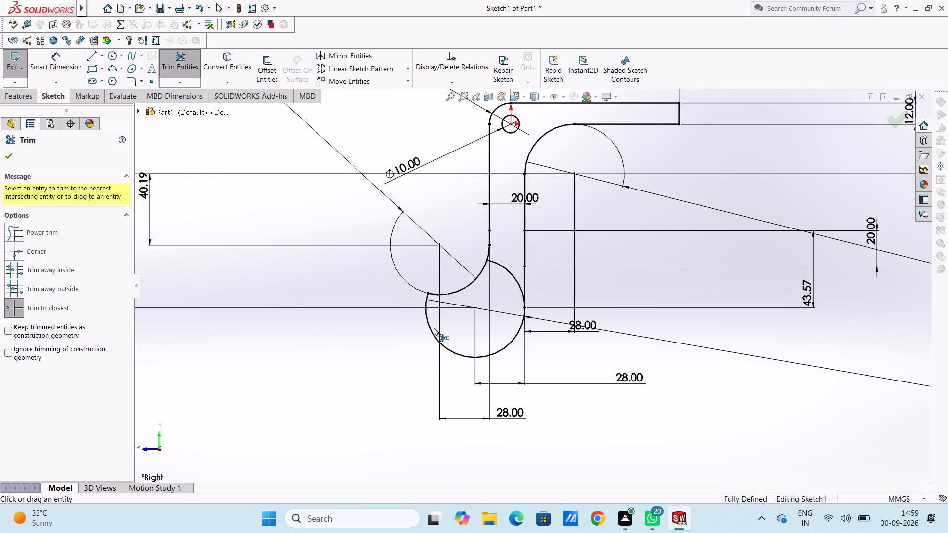
pyautogui.click(515, 276)
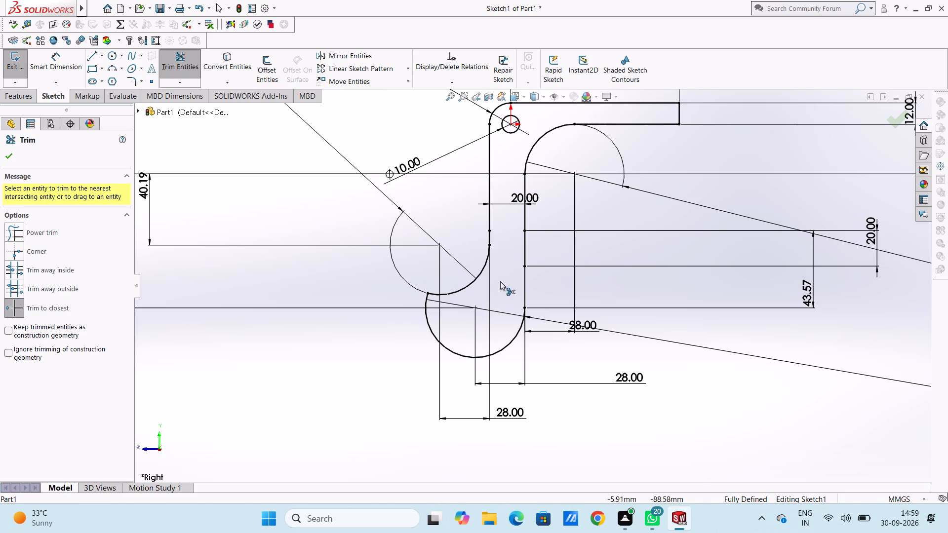
pyautogui.scroll(-6, 490, 248)
pyautogui.scroll(4, 495, 215)
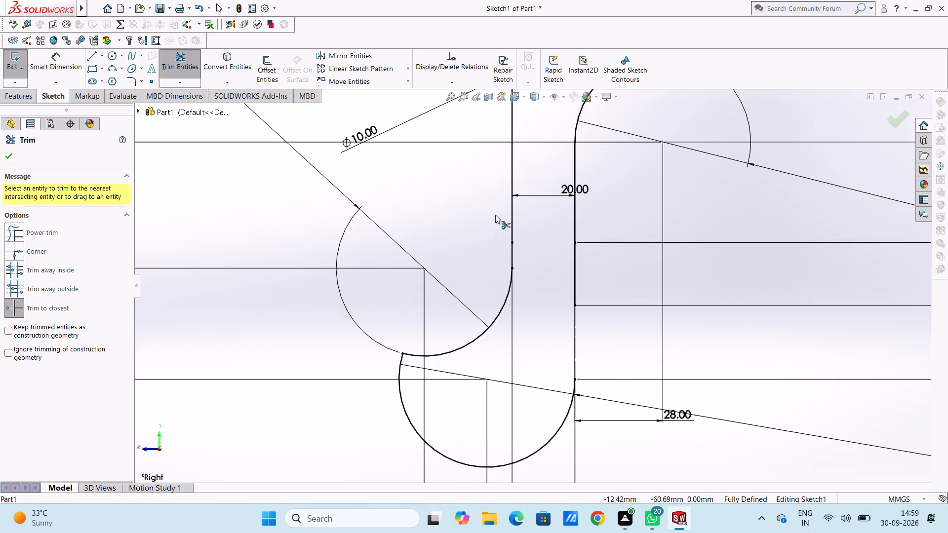
pyautogui.scroll(4, 501, 255)
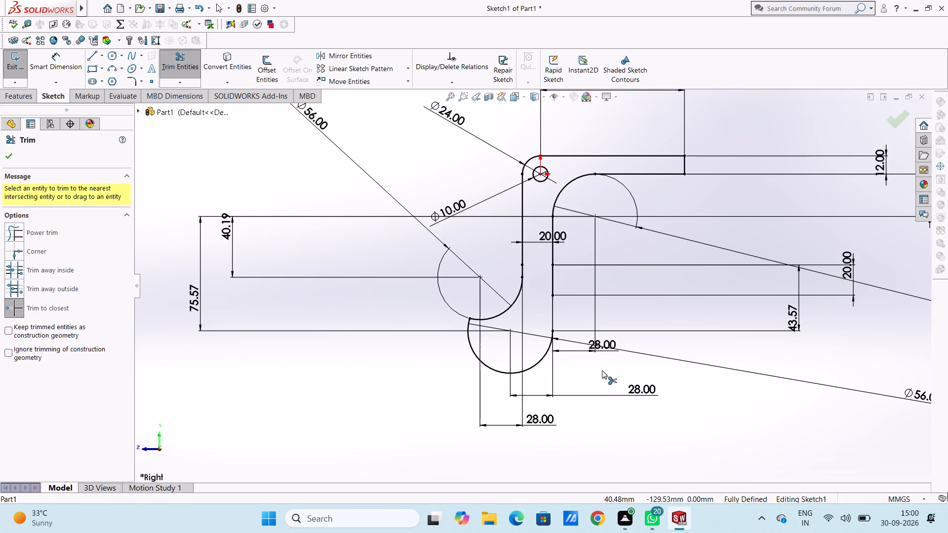
pyautogui.press('Escape')
pyautogui.press('Escape')
pyautogui.press('Escape')
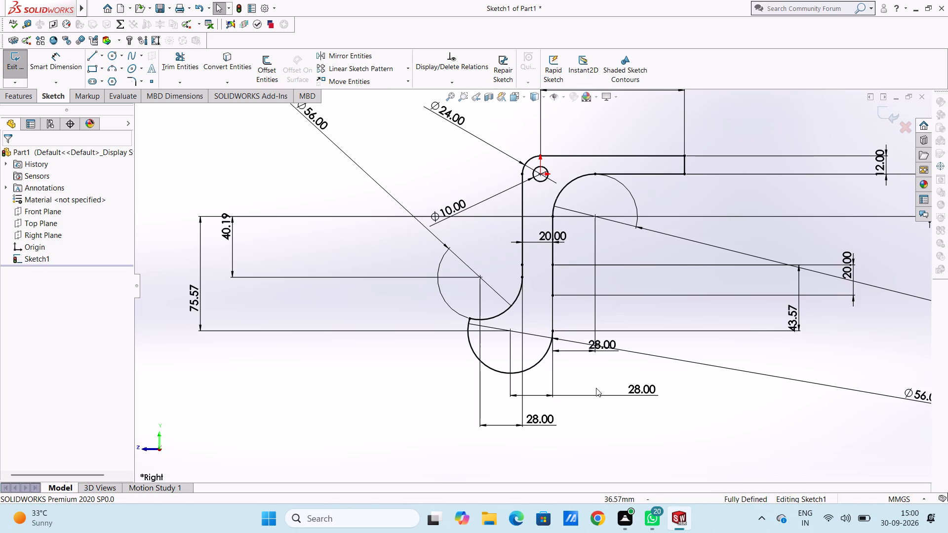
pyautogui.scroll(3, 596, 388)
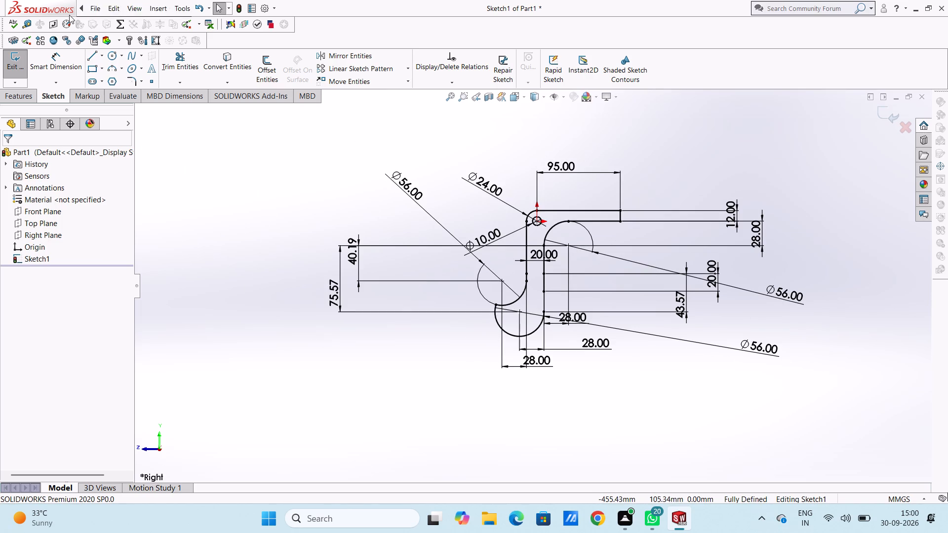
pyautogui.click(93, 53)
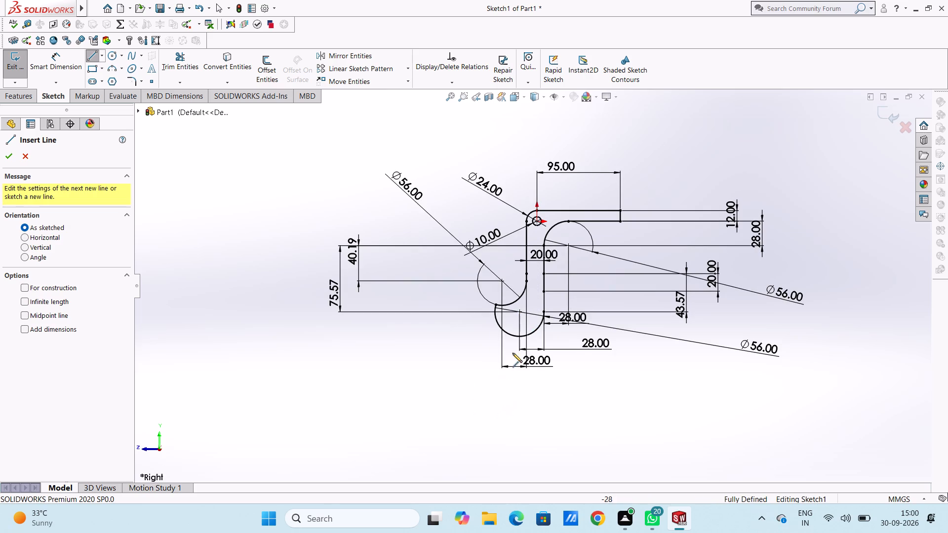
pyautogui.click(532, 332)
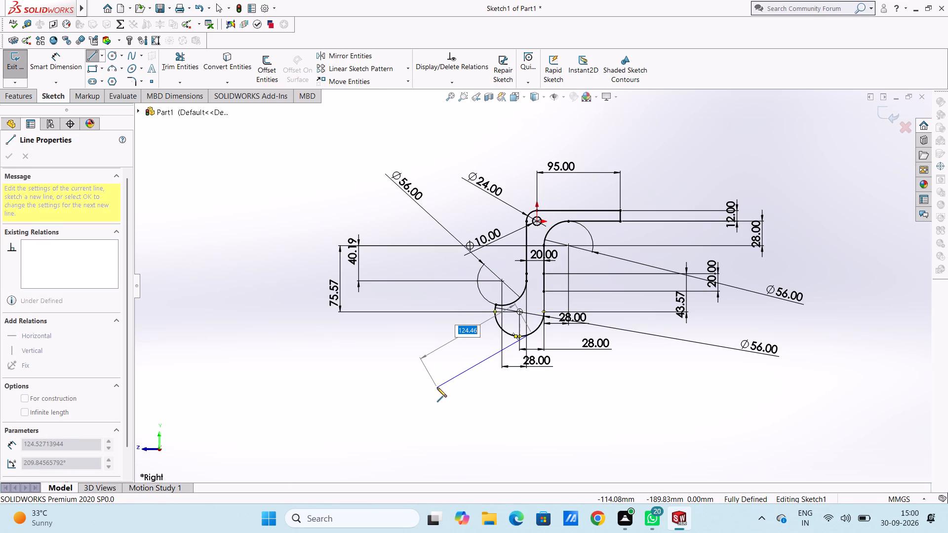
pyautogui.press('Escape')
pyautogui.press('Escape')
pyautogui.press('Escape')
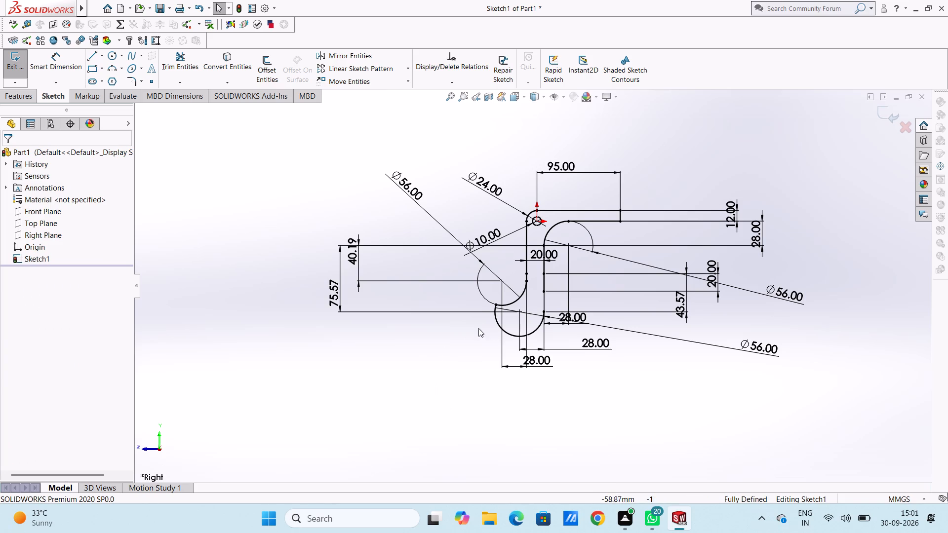
# Draw two concentric circles with radii of 12 mm and 5 mm outside the bracket, below its curved lower end.
pyautogui.click(112, 58)
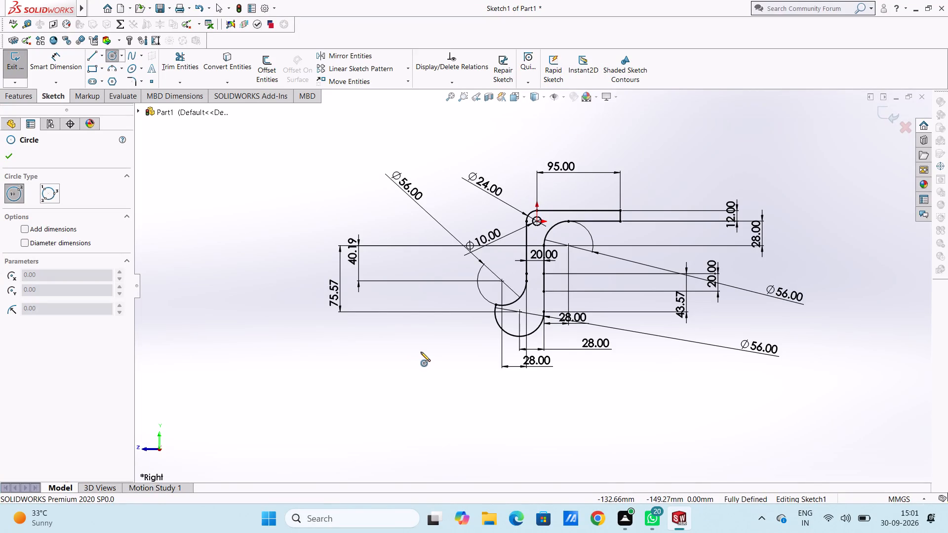
pyautogui.click(434, 367)
pyautogui.write('12')
pyautogui.press('Return')
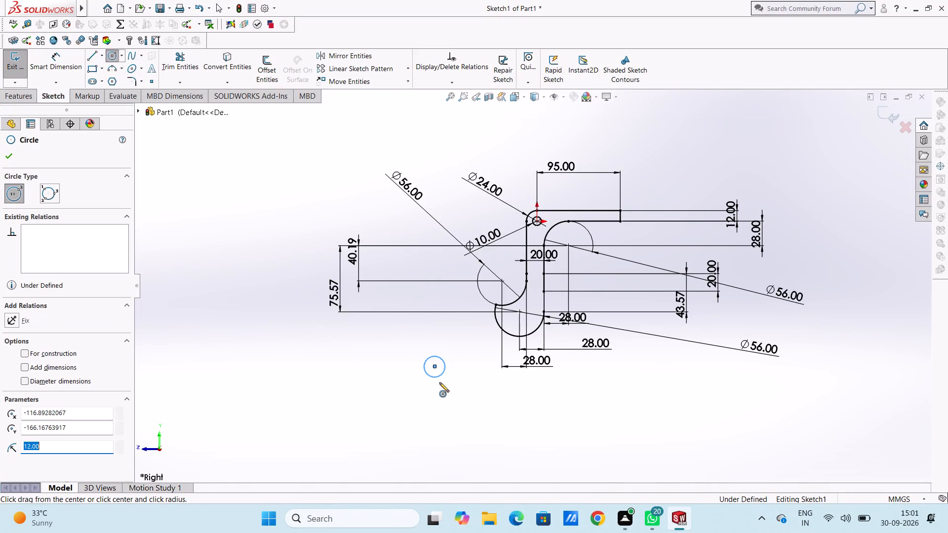
pyautogui.scroll(-3, 434, 374)
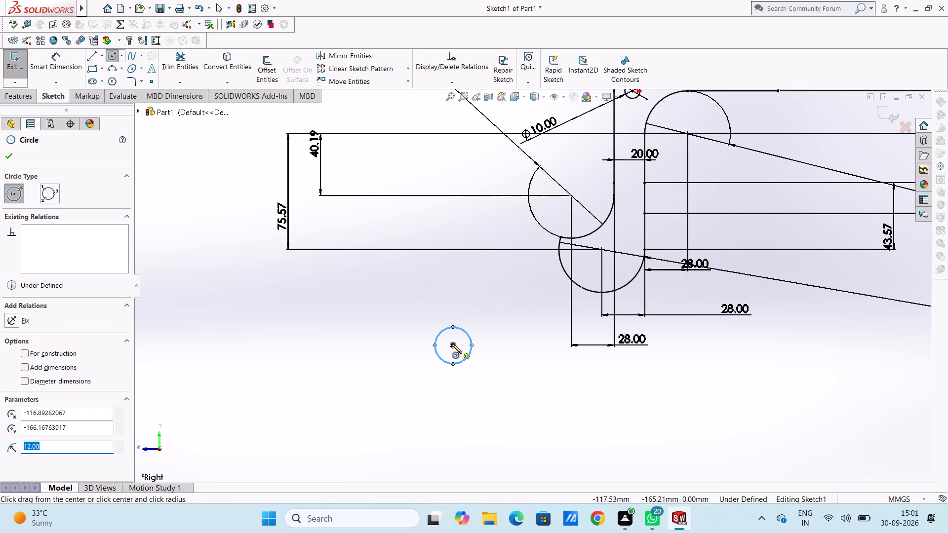
pyautogui.click(452, 344)
pyautogui.press('5')
pyautogui.press('Return')
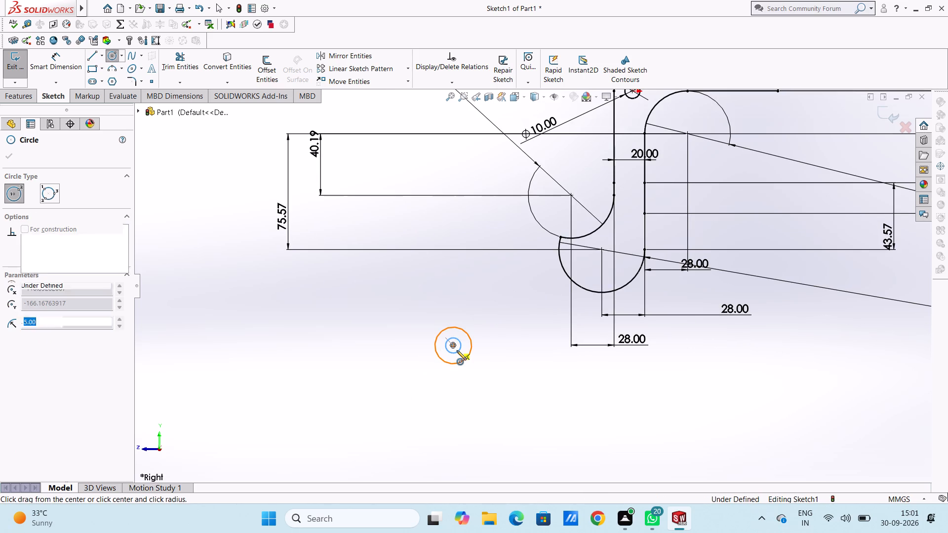
pyautogui.press('Escape')
pyautogui.press('Escape')
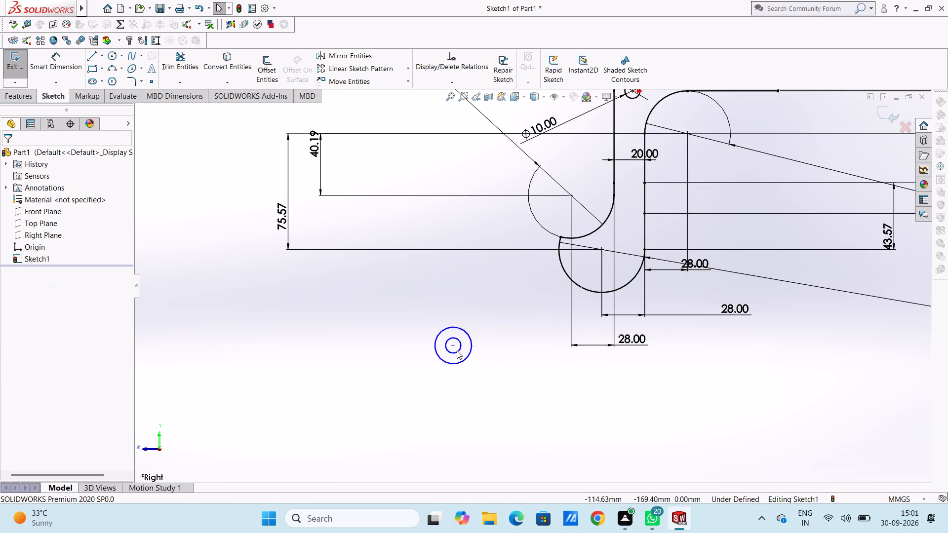
# Dimension the diameter of the new outer circle below the bracket, accepting the current value.
pyautogui.scroll(5, 457, 350)
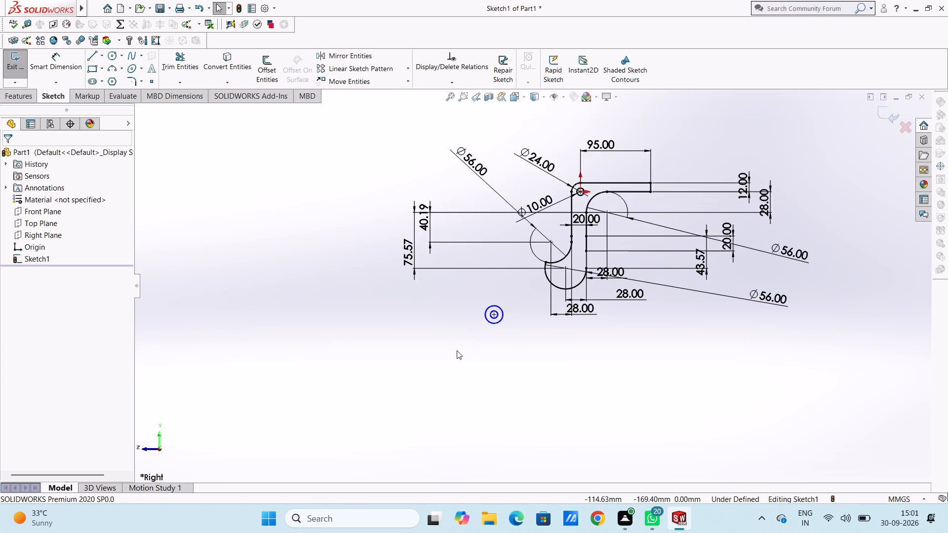
pyautogui.click(43, 72)
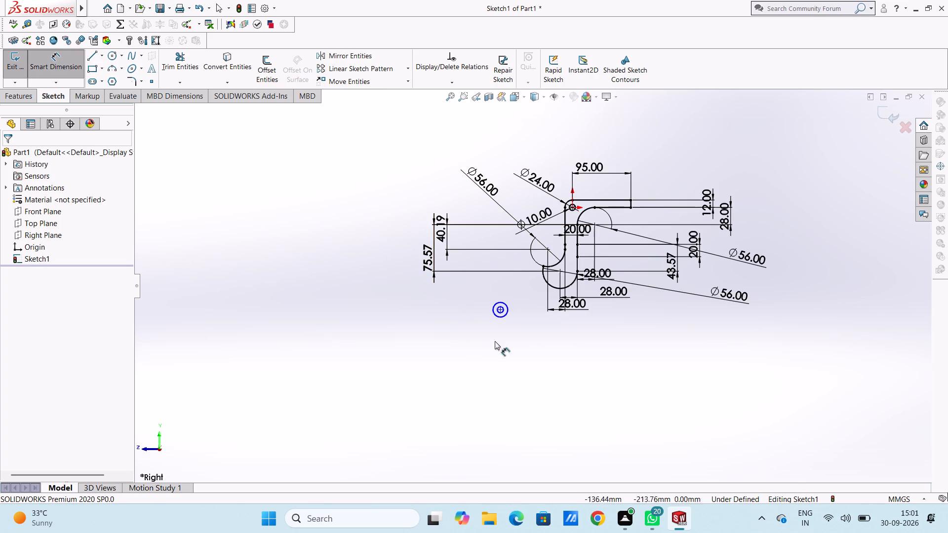
pyautogui.scroll(-3, 513, 332)
pyautogui.scroll(-2, 500, 279)
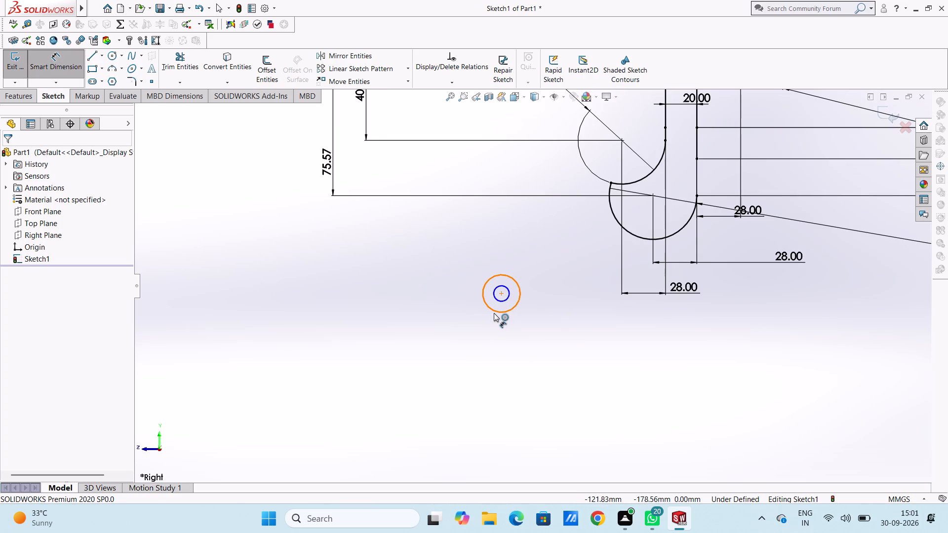
pyautogui.click(494, 313)
pyautogui.click(269, 391)
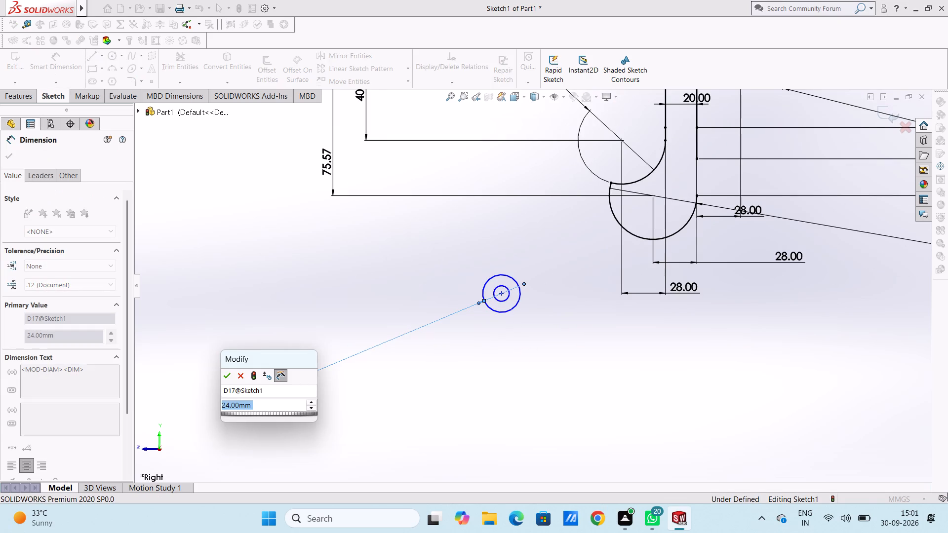
pyautogui.click(228, 377)
pyautogui.click(254, 316)
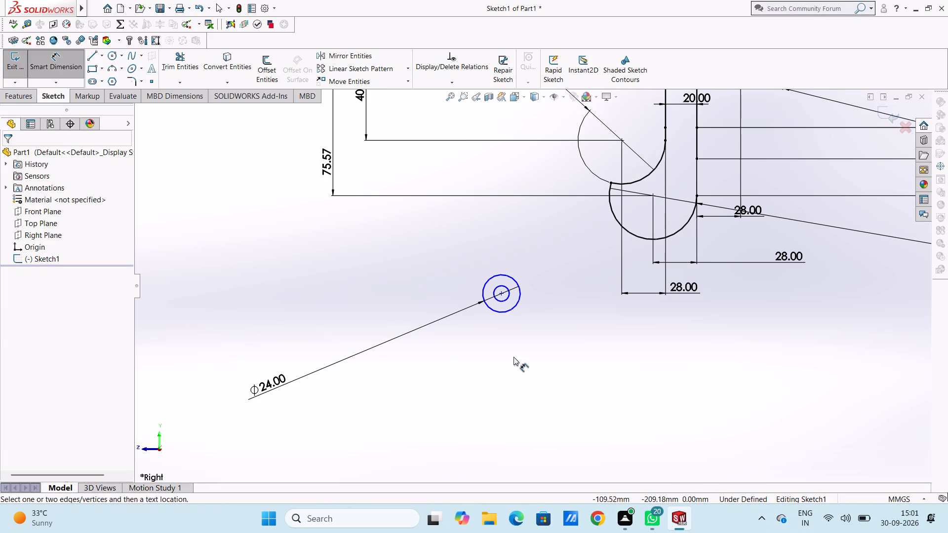
# Dimension the diameter of the new inner circle, accepting the current value.
pyautogui.click(506, 299)
pyautogui.scroll(1, 346, 400)
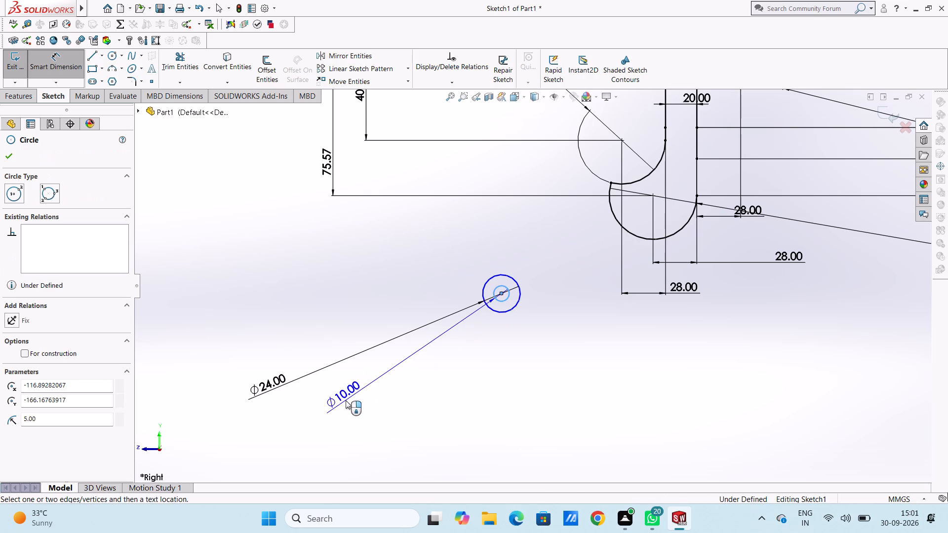
pyautogui.scroll(1, 346, 400)
pyautogui.click(351, 406)
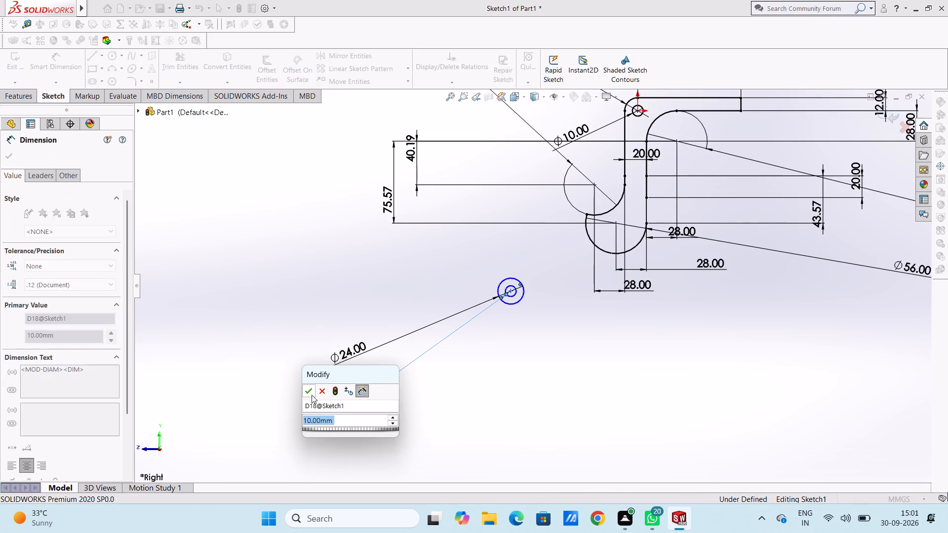
pyautogui.click(312, 394)
pyautogui.click(285, 357)
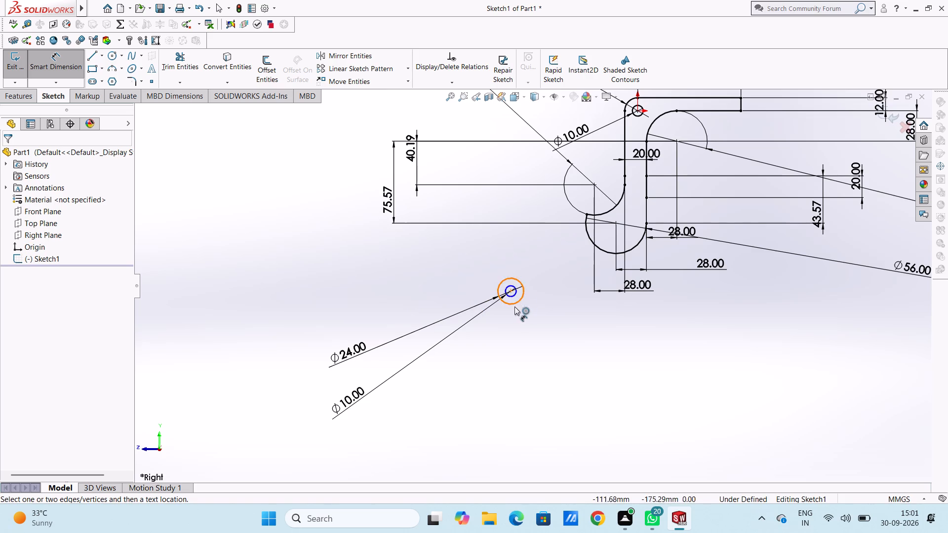
# Set the vertical distance from the concentric circles' centre to the horizontal arm's top line to 132 mm.
pyautogui.click(511, 291)
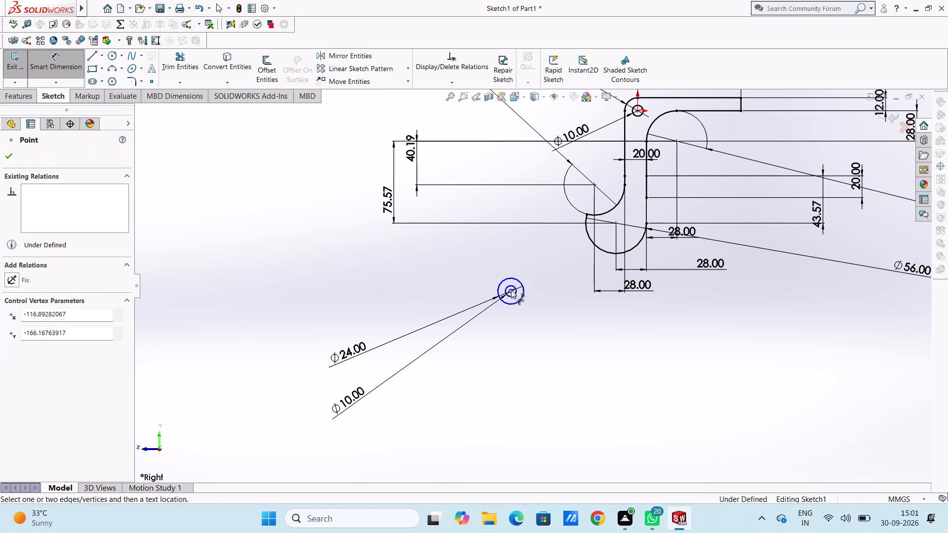
pyautogui.scroll(1, 538, 264)
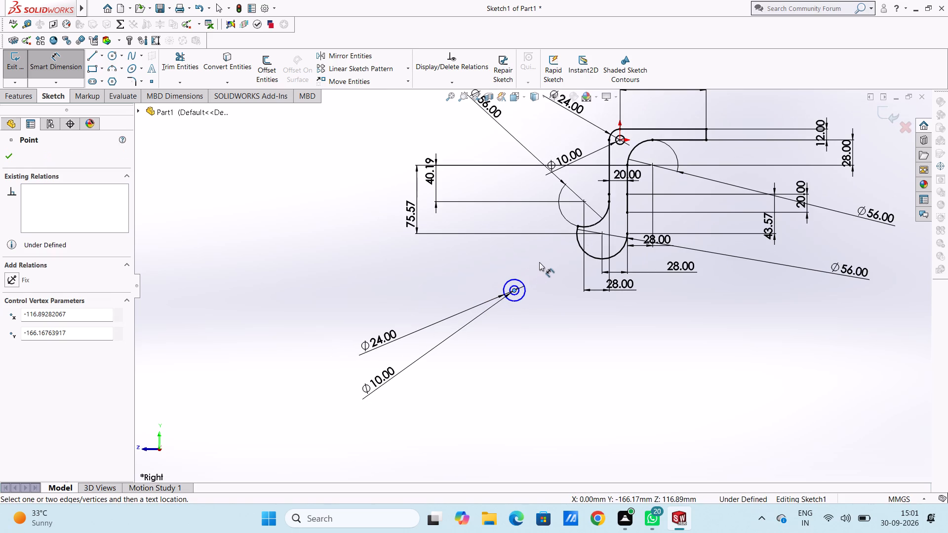
pyautogui.click(658, 130)
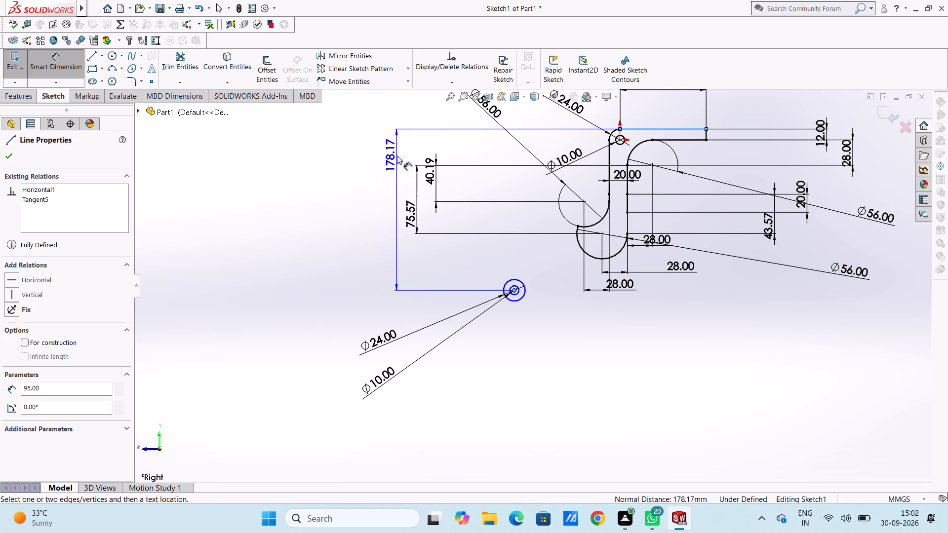
pyautogui.click(397, 155)
pyautogui.write('132')
pyautogui.press('Return')
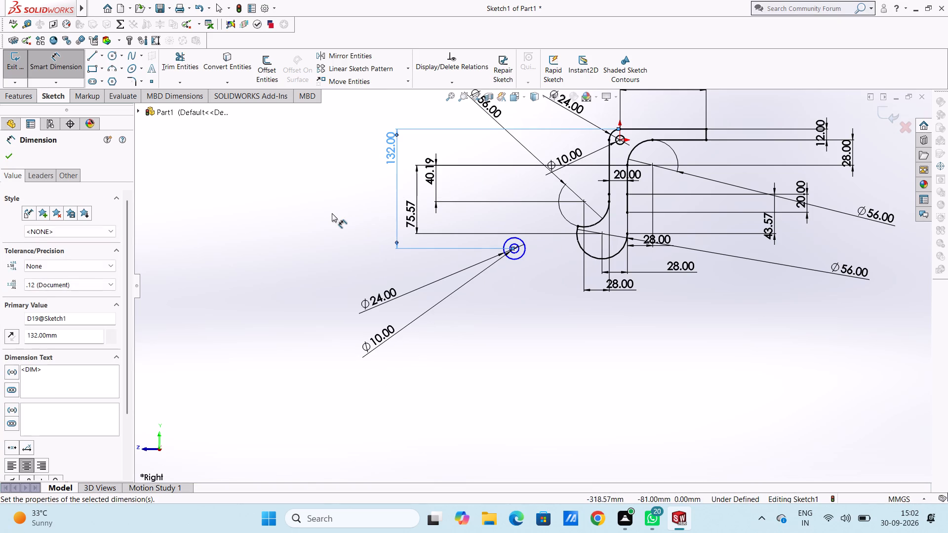
pyautogui.click(332, 213)
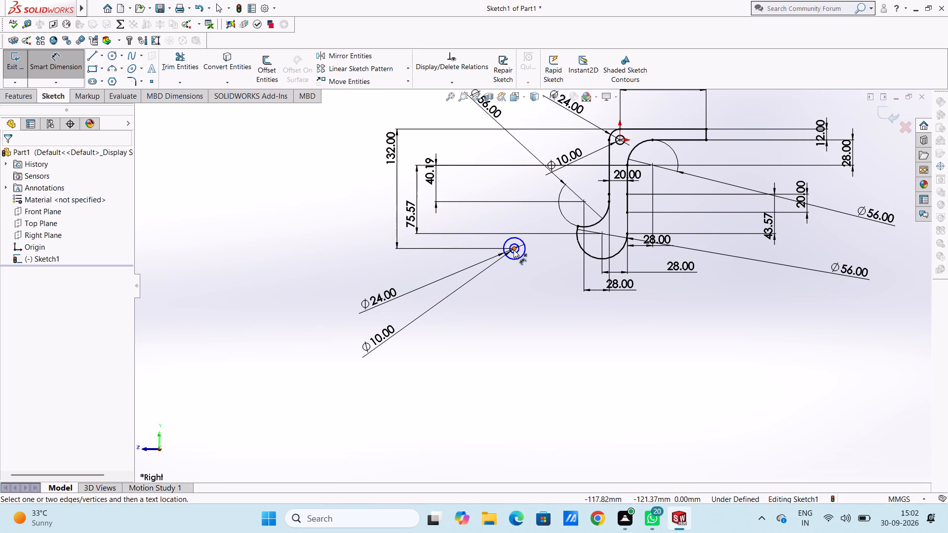
# Set the horizontal distance from the concentric circles' centre to the upper corner of the horizontal arm's free end to 150 mm.
pyautogui.click(513, 250)
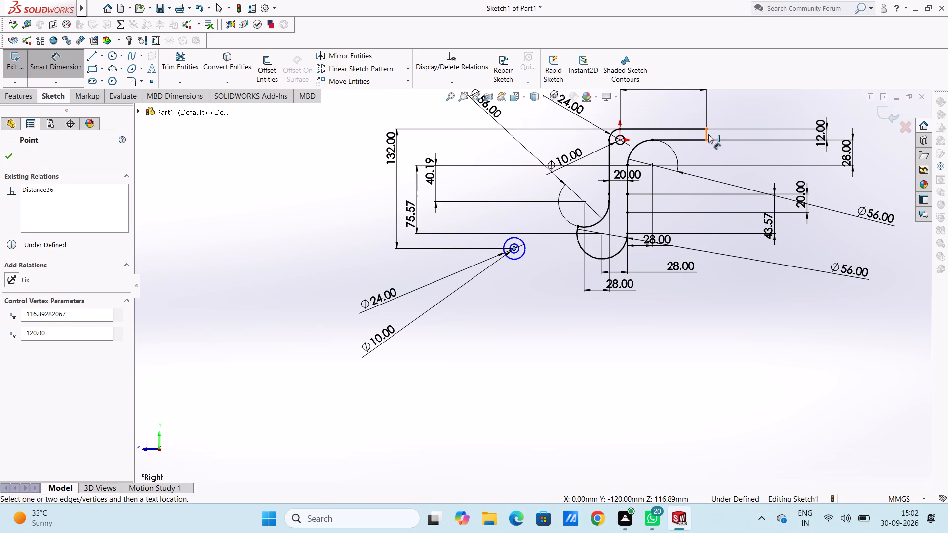
pyautogui.click(705, 129)
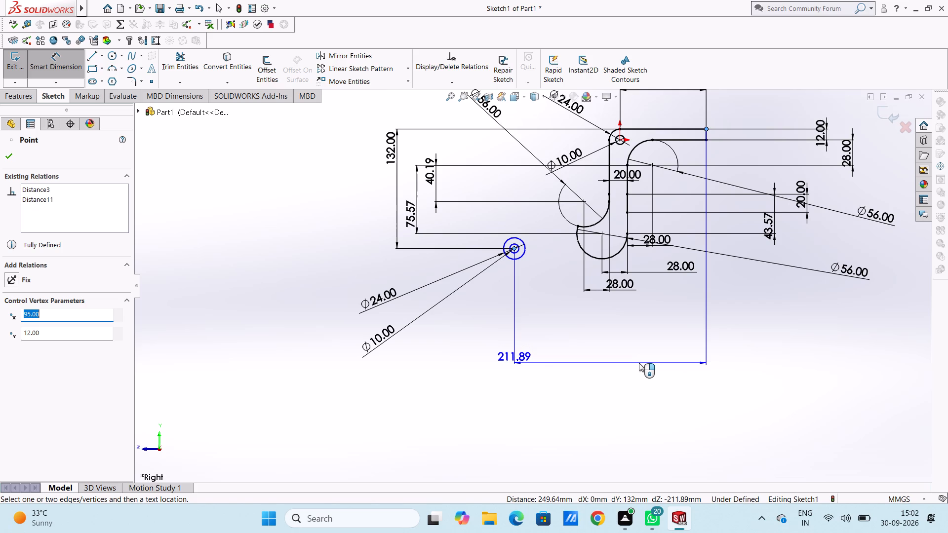
pyautogui.click(638, 364)
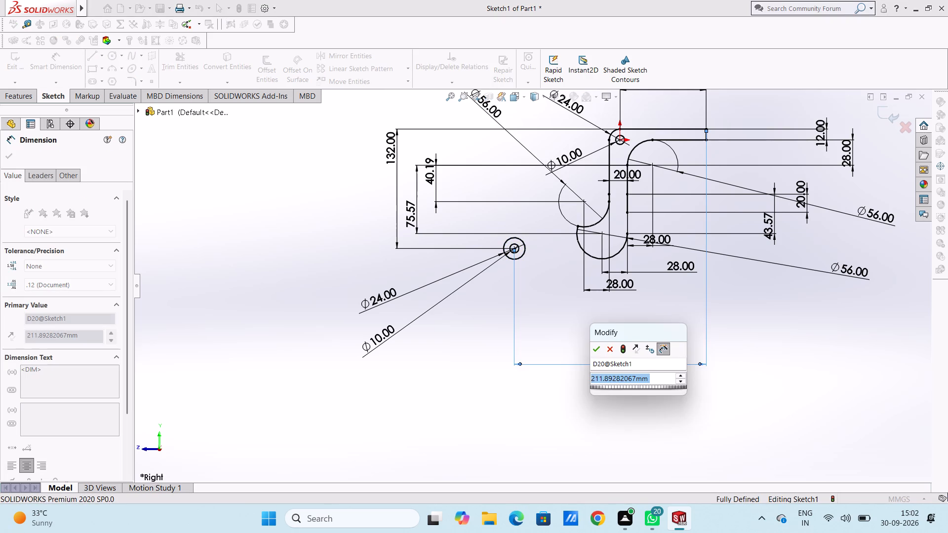
pyautogui.write('150')
pyautogui.press('Return')
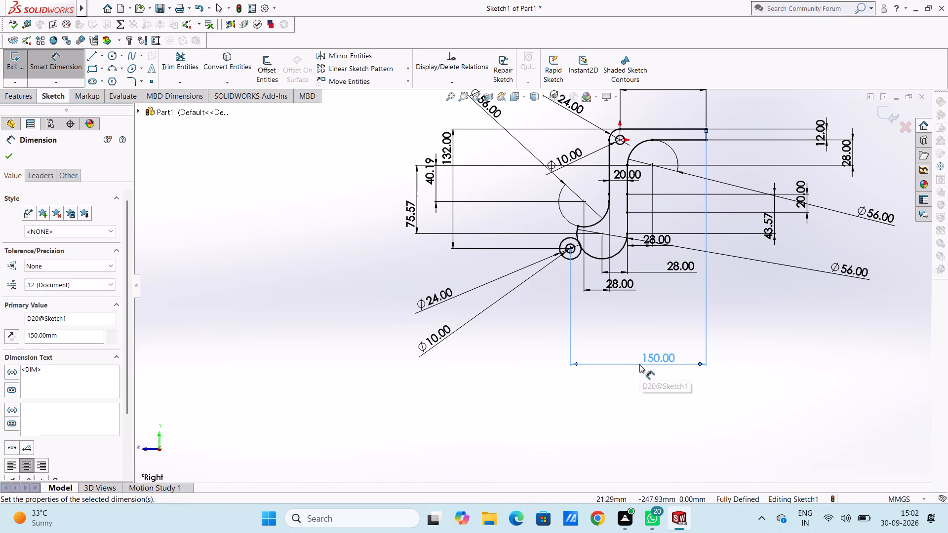
pyautogui.click(304, 321)
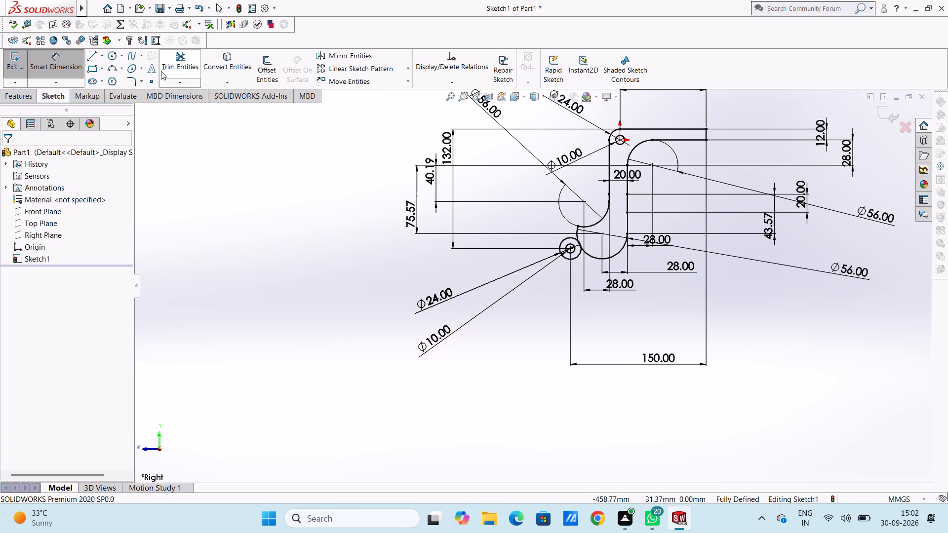
# Trim away both arcs of the curved lower end, including the piece inside the new outer circle.
pyautogui.click(187, 59)
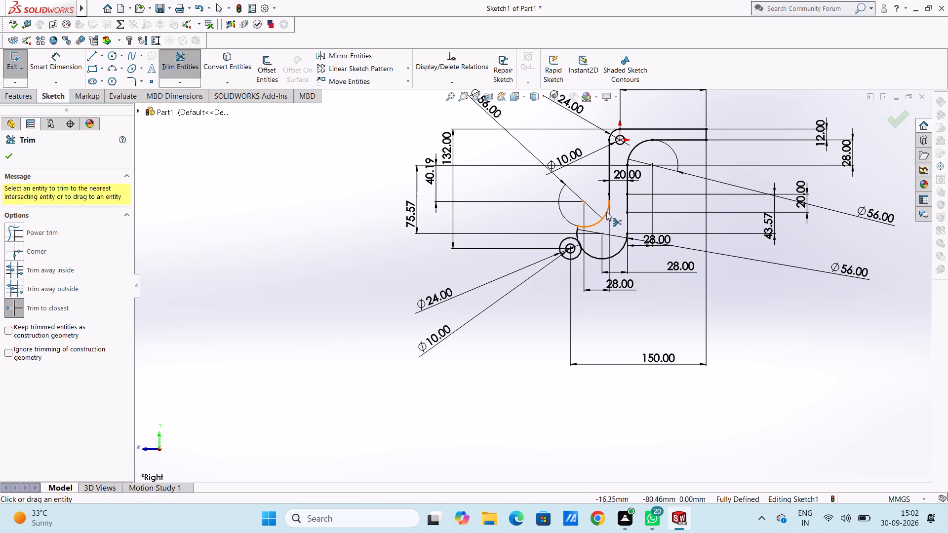
pyautogui.click(584, 226)
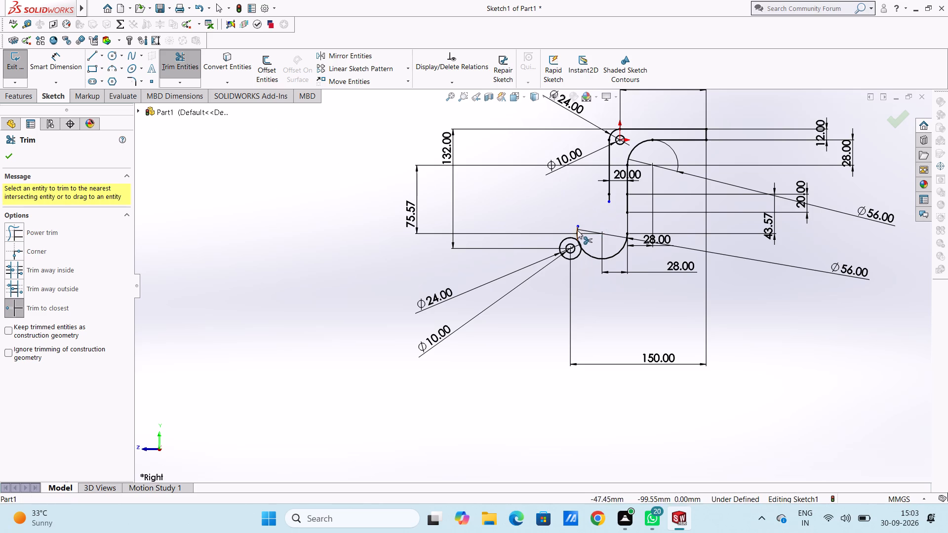
pyautogui.click(577, 230)
pyautogui.click(588, 255)
pyautogui.scroll(-3, 585, 240)
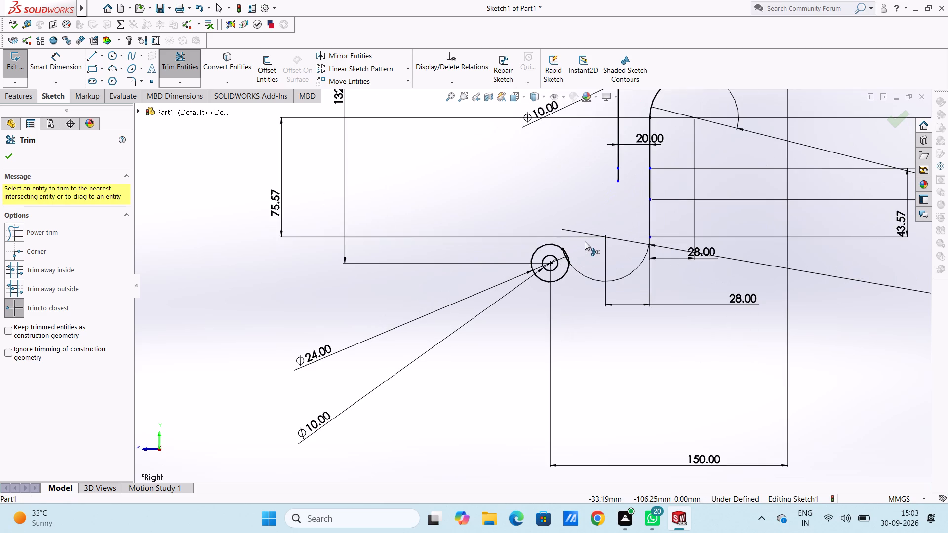
pyautogui.scroll(-2, 584, 242)
pyautogui.scroll(-4, 548, 266)
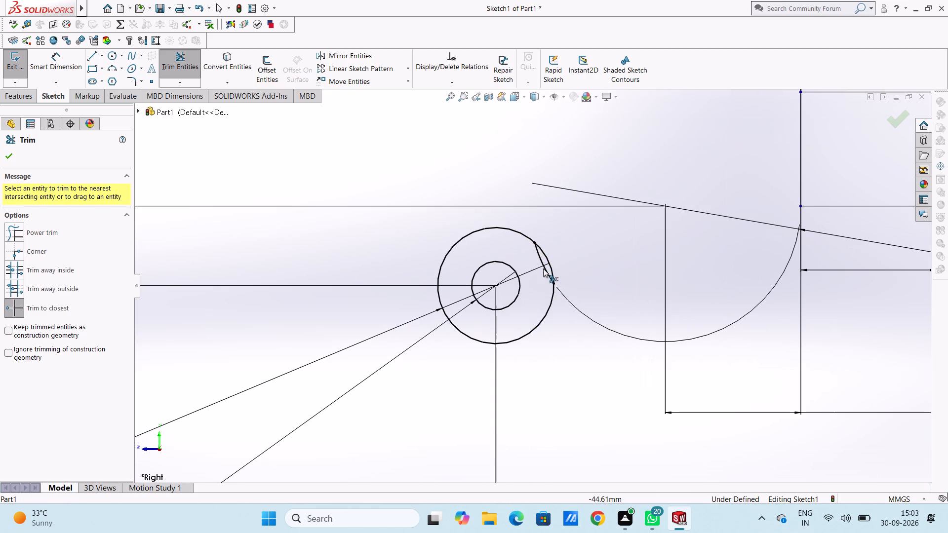
pyautogui.click(542, 264)
# Trim away the 43.57 mm vertical line at the lower end of the arm's inner side, together with its dimension.
pyautogui.scroll(5, 724, 283)
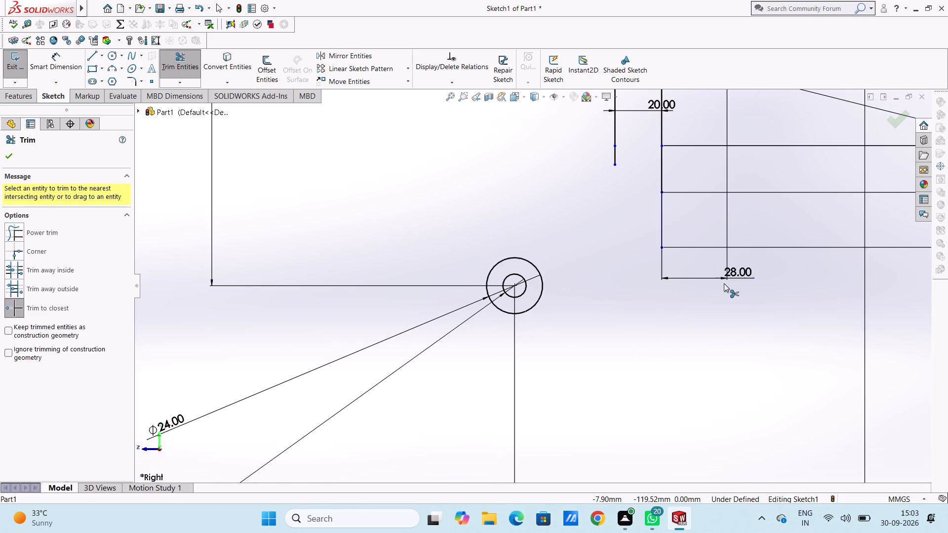
pyautogui.scroll(4, 724, 283)
pyautogui.click(607, 241)
pyautogui.click(607, 253)
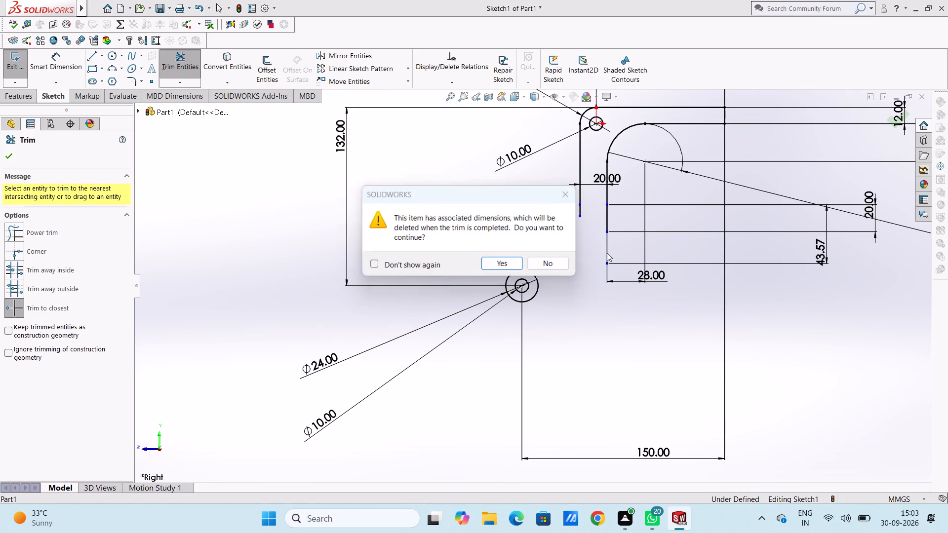
pyautogui.click(497, 267)
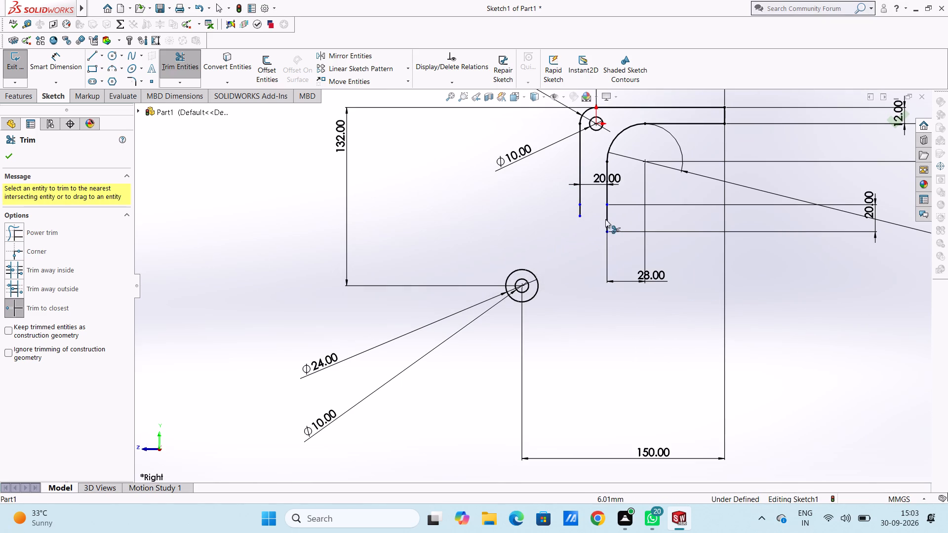
# Trim away the remaining vertical lines on both sides of the downward arm, together with the leftover 20 mm length dimension.
pyautogui.click(608, 217)
pyautogui.click(606, 199)
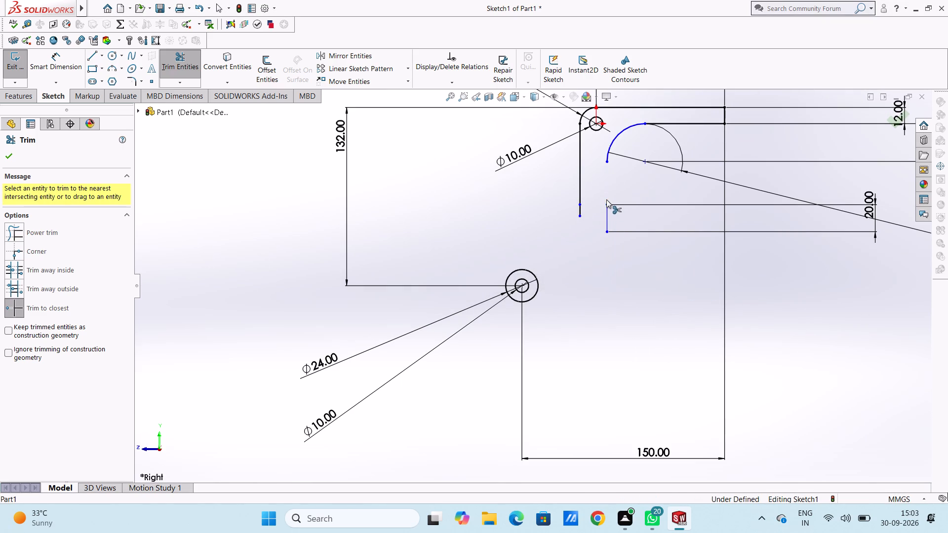
pyautogui.click(580, 185)
pyautogui.click(578, 210)
pyautogui.click(606, 219)
pyautogui.click(605, 205)
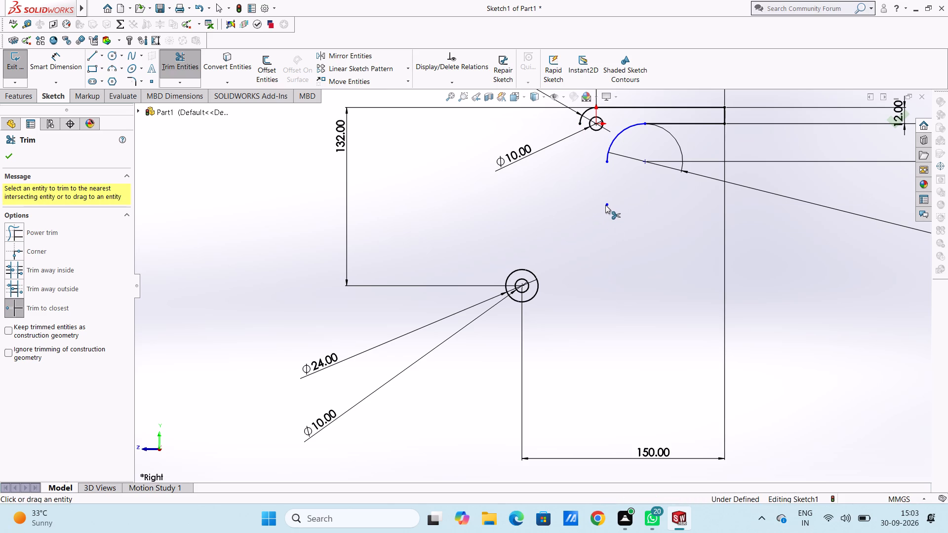
pyautogui.doubleClick(606, 205)
pyautogui.press('Escape')
pyautogui.press('Escape')
pyautogui.press('Escape')
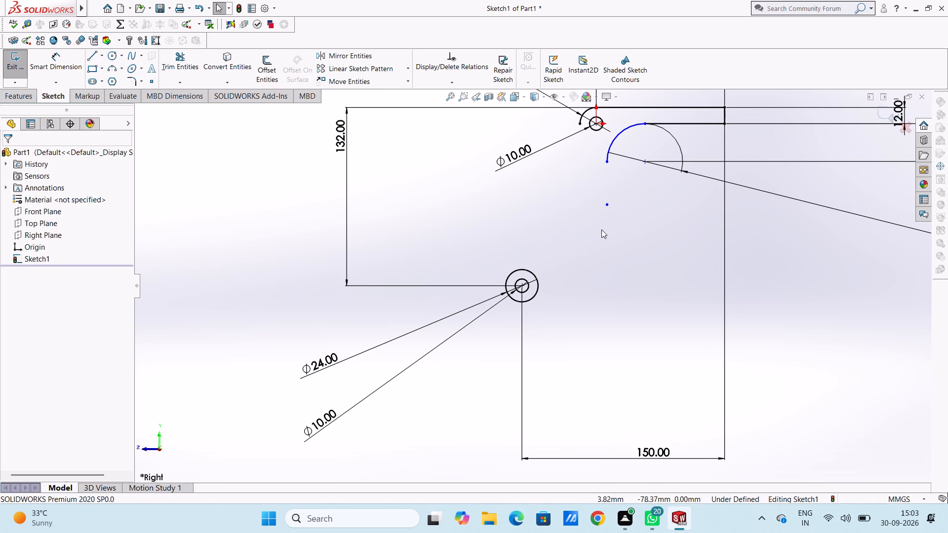
pyautogui.press('Escape')
# Sketch a vertical line about 140 mm long downward from the lower end of the 24 mm outer corner arc.
pyautogui.scroll(3, 600, 231)
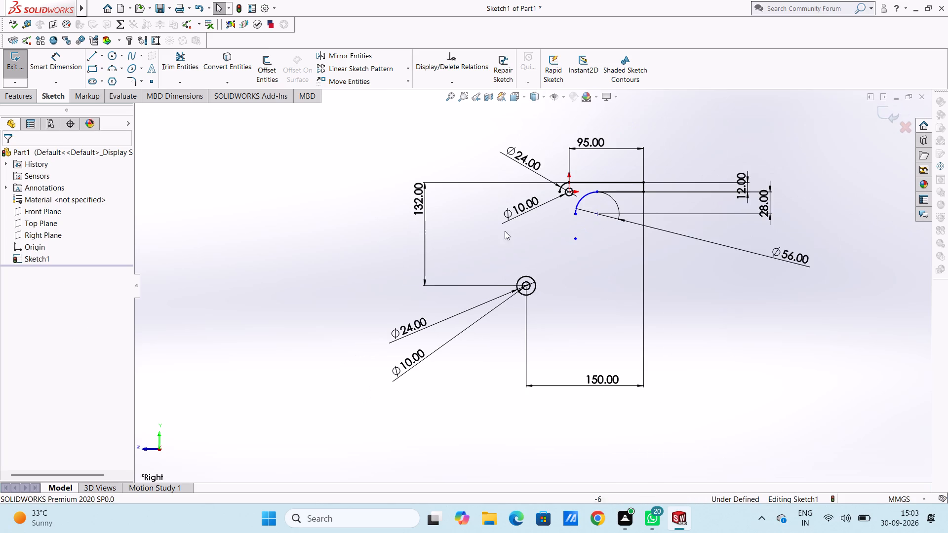
pyautogui.click(90, 56)
pyautogui.scroll(-3, 567, 204)
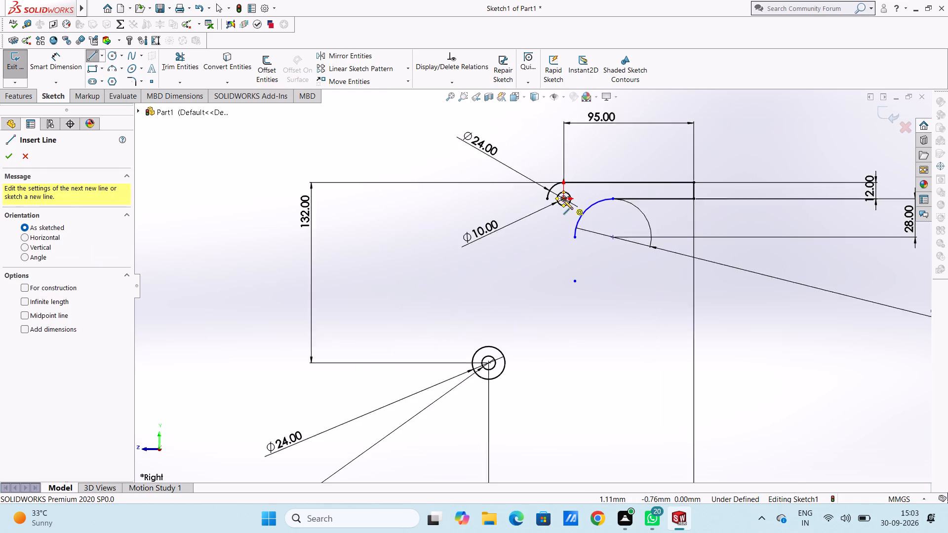
pyautogui.click(548, 198)
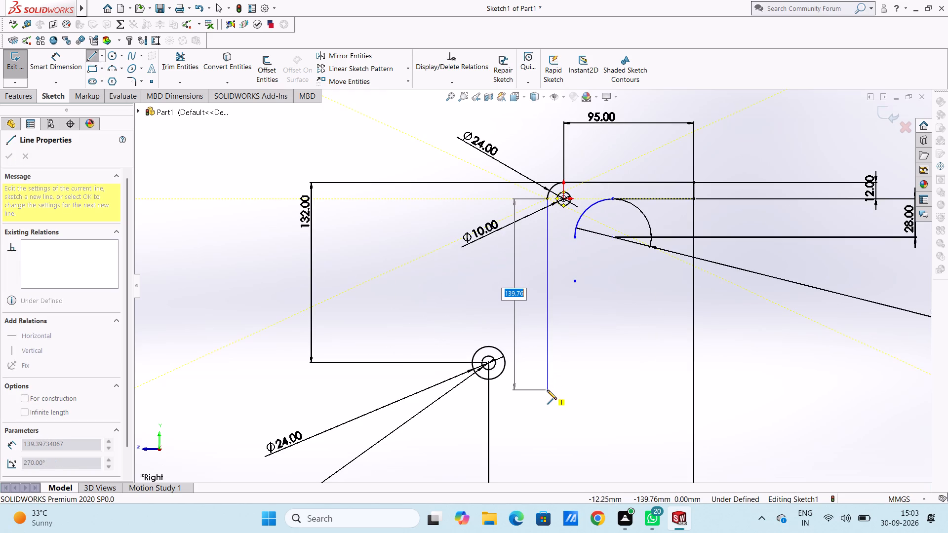
pyautogui.click(547, 390)
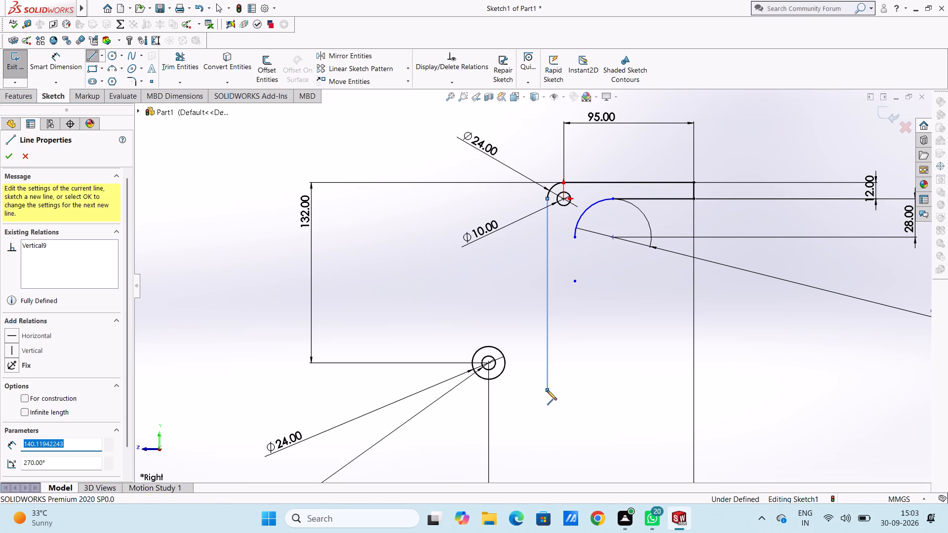
pyautogui.press('Escape')
pyautogui.press('Escape')
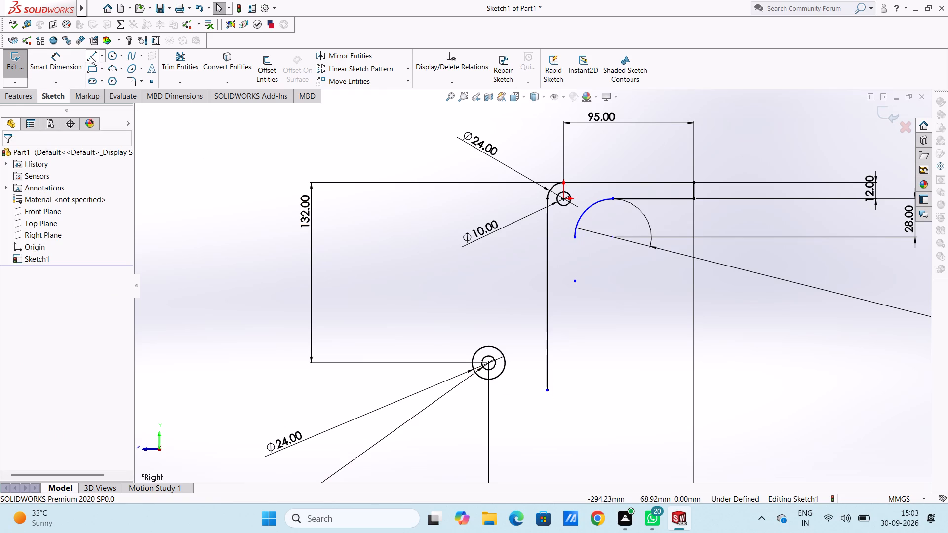
# Sketch a vertical line about 112 mm long downward from the lower end of the 56 mm inner corner arc, level with the outer line's end.
pyautogui.click(91, 56)
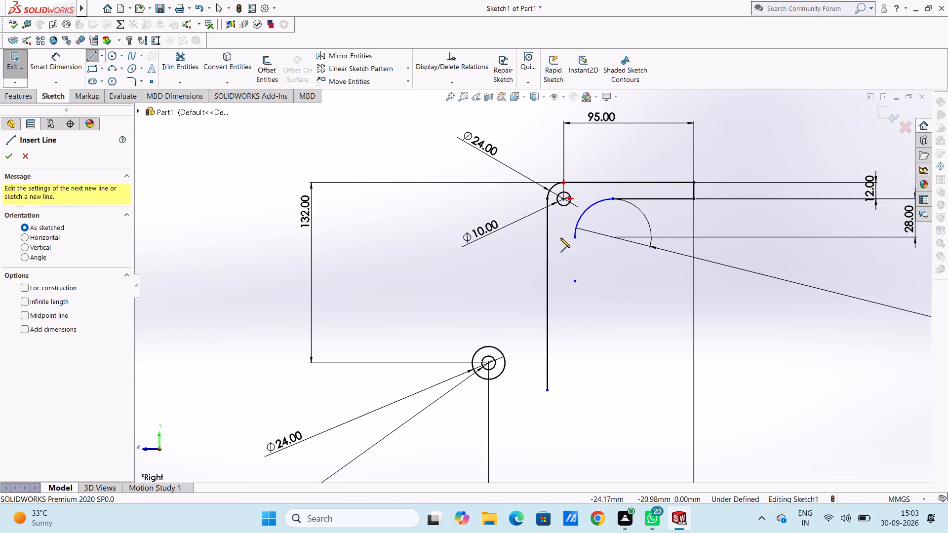
pyautogui.click(574, 240)
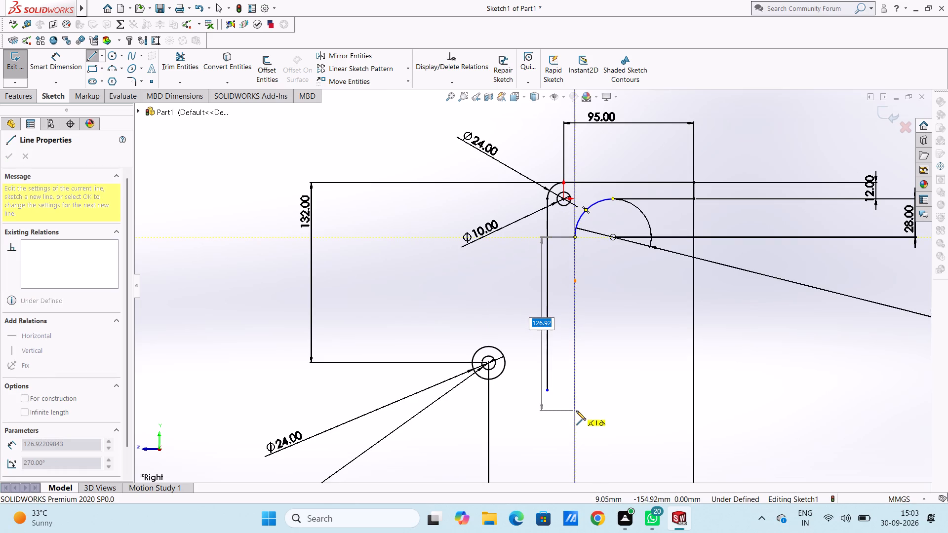
pyautogui.click(575, 391)
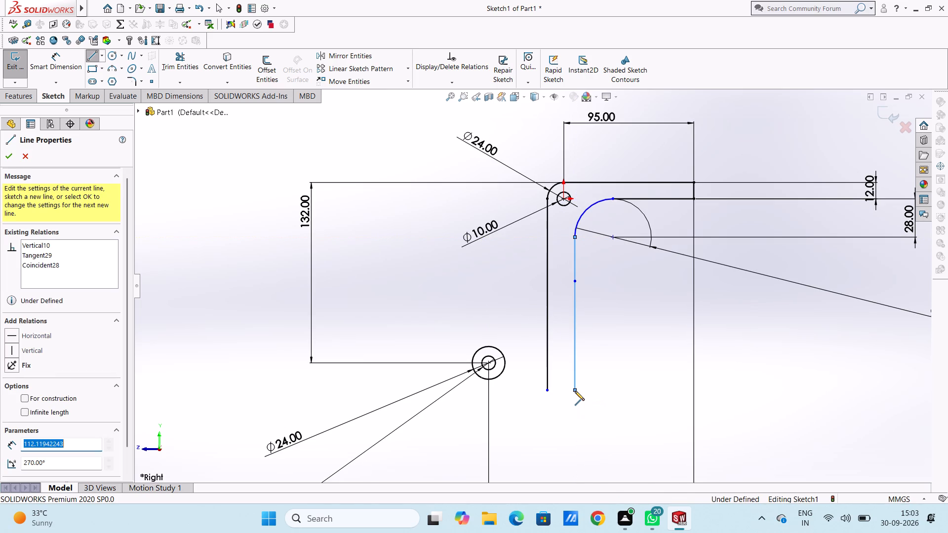
pyautogui.press('Escape')
pyautogui.press('Escape')
pyautogui.press('Escape')
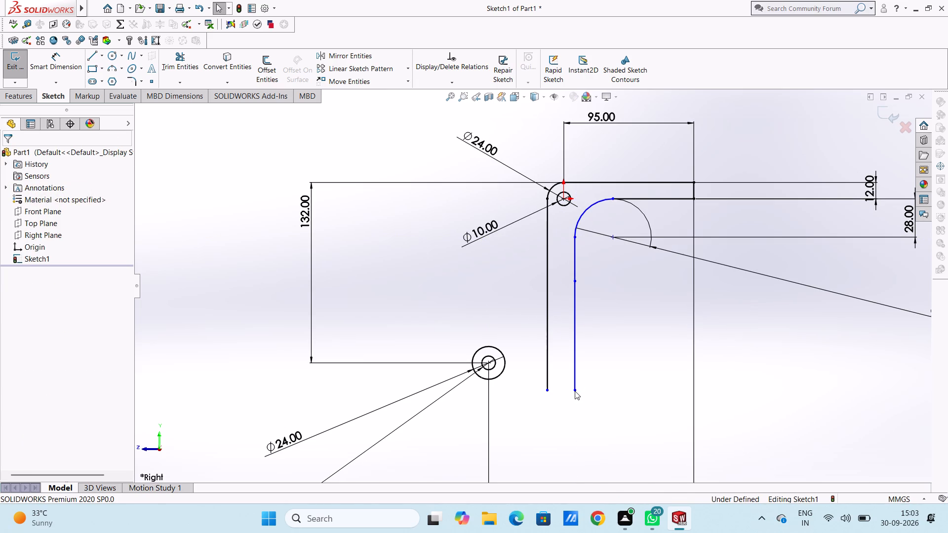
# Dimension the length of the arm's inner vertical line.
pyautogui.scroll(1, 575, 391)
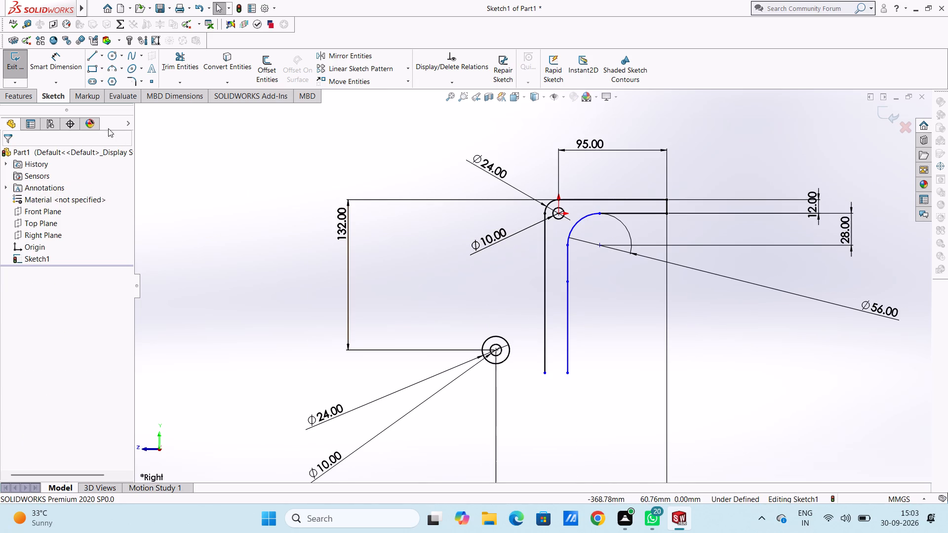
pyautogui.click(59, 69)
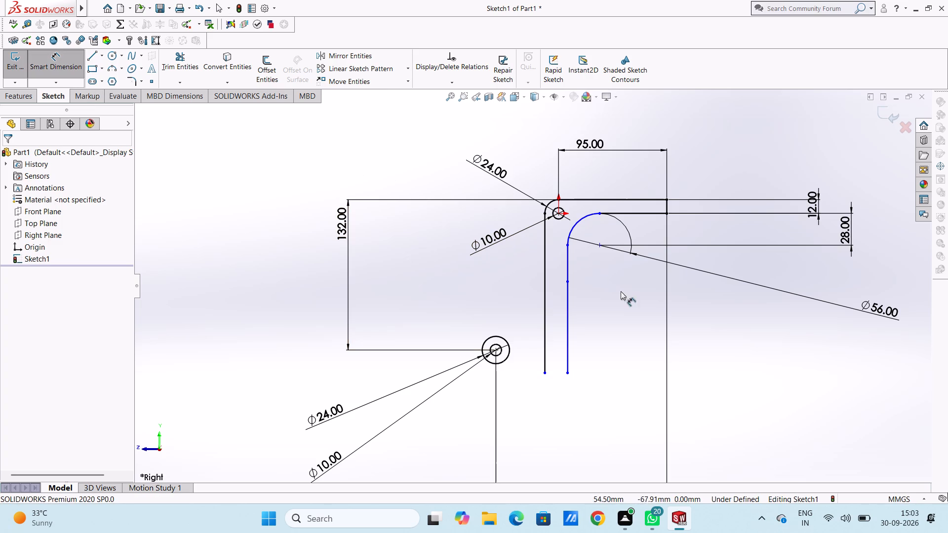
pyautogui.click(566, 284)
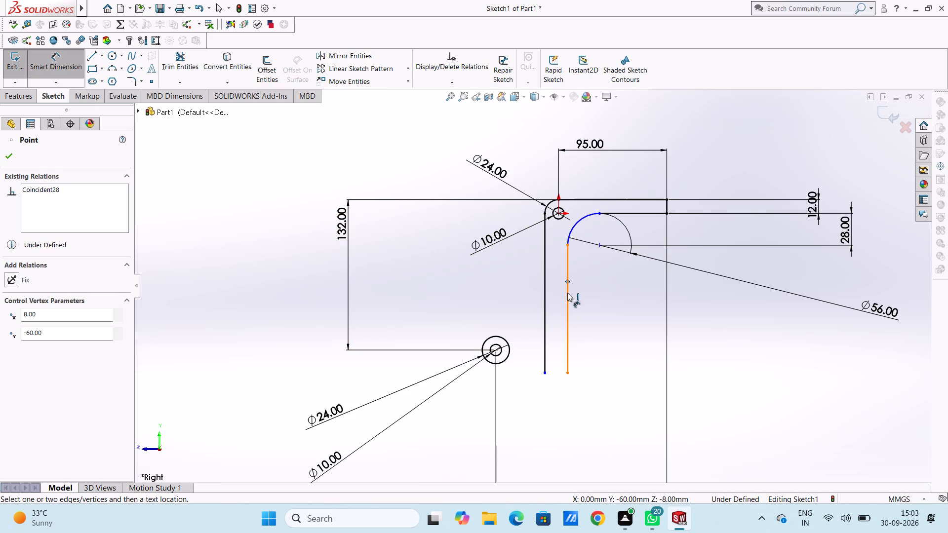
pyautogui.press('Escape')
pyautogui.click(568, 299)
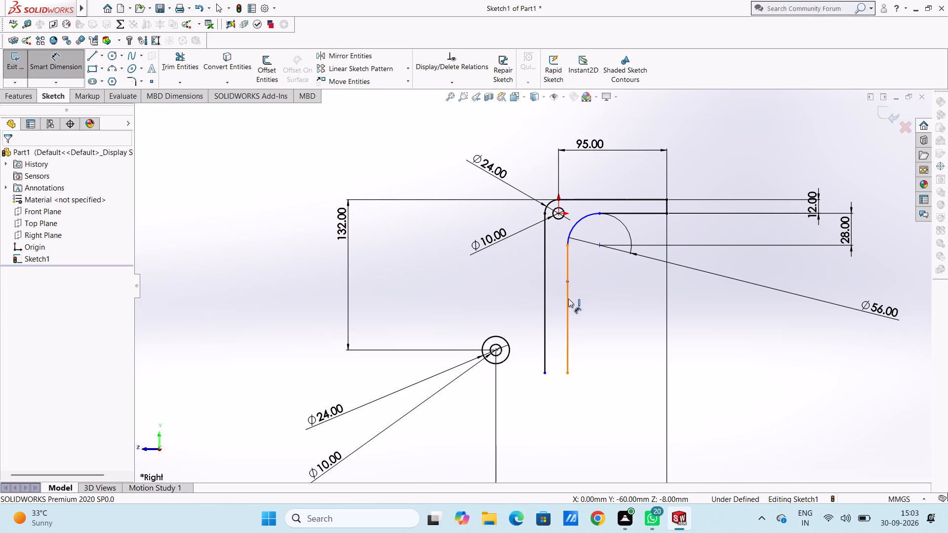
pyautogui.click(895, 301)
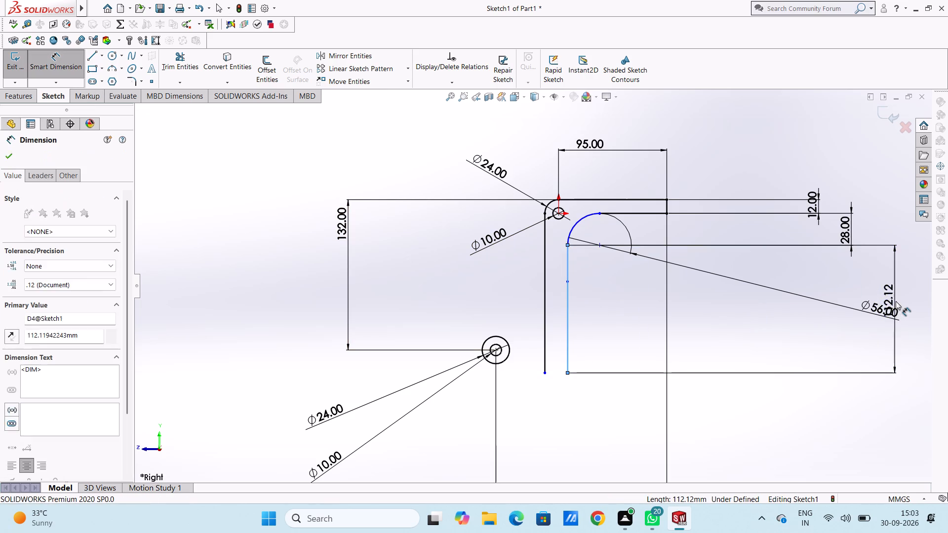
pyautogui.click(856, 279)
pyautogui.click(790, 330)
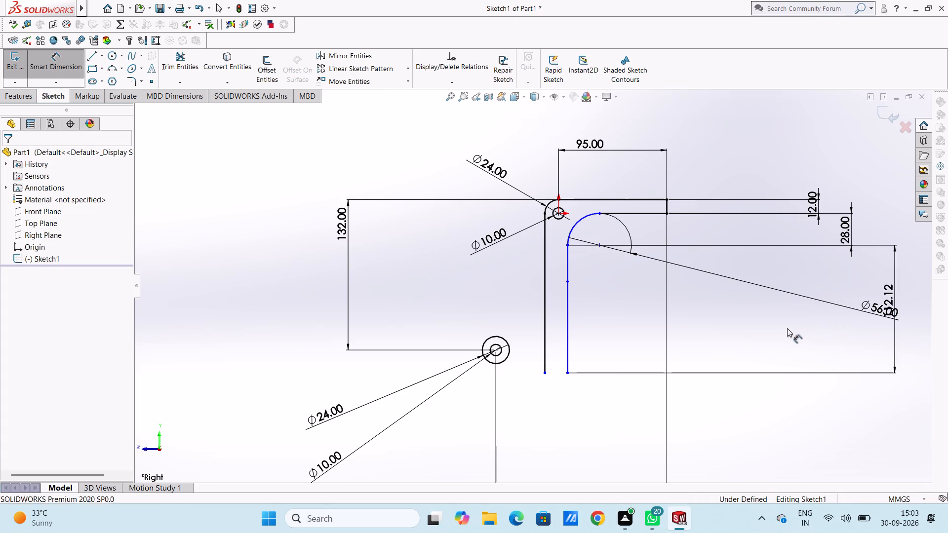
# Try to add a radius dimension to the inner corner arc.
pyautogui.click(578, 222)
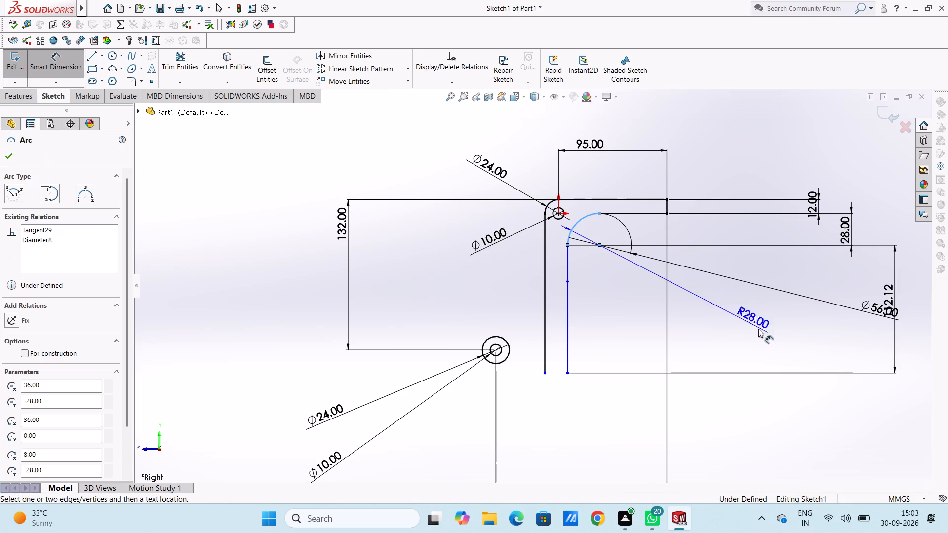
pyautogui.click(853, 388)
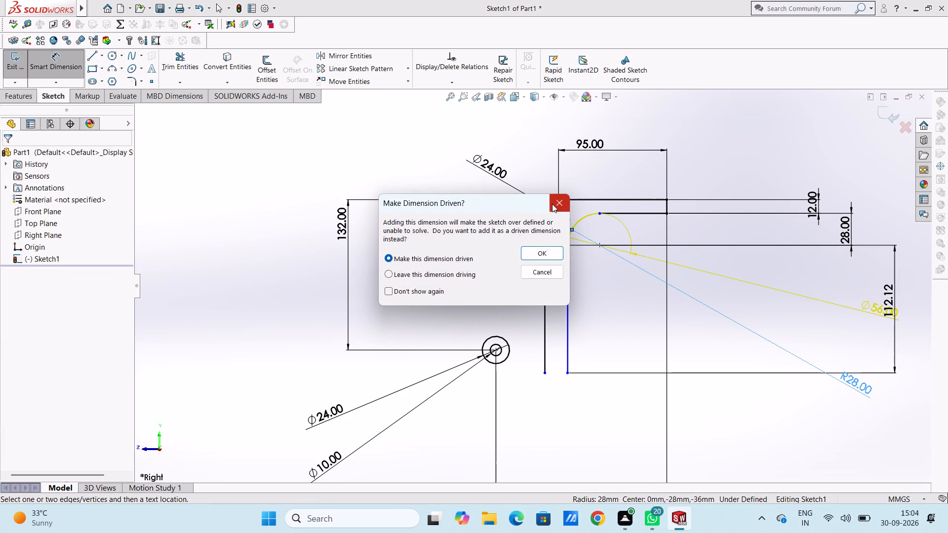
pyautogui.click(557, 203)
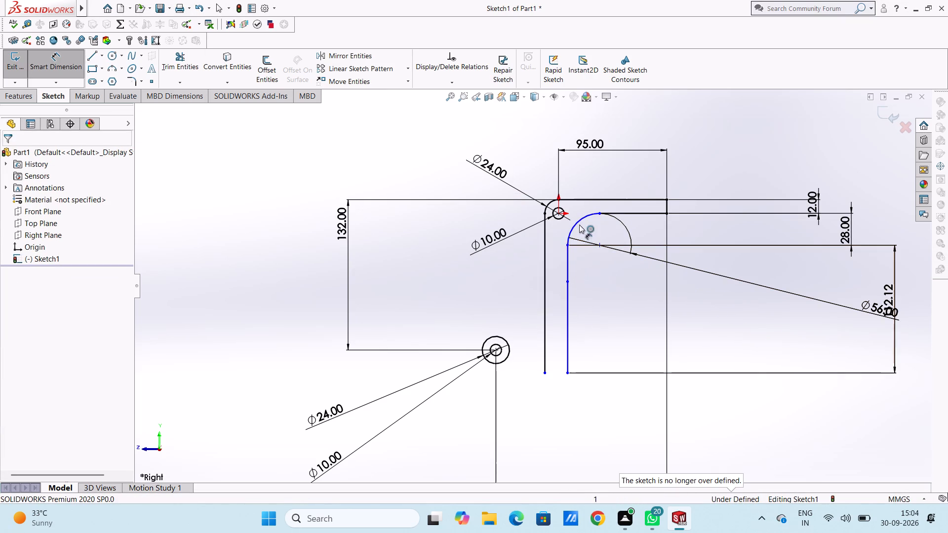
# Dimension the horizontal spacing between the arm's outer and inner vertical lines, placing it below the profile.
pyautogui.click(543, 324)
pyautogui.click(568, 317)
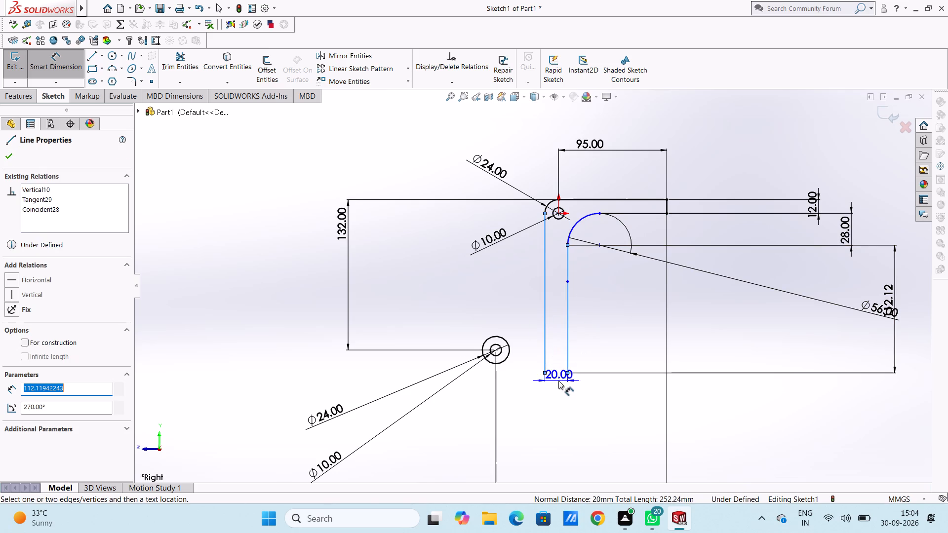
pyautogui.scroll(3, 558, 380)
pyautogui.click(548, 445)
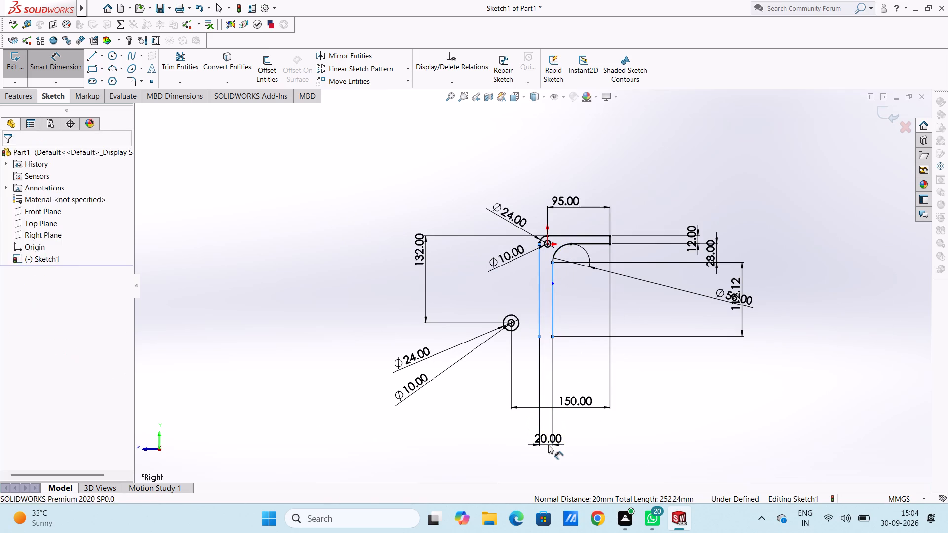
pyautogui.click(508, 429)
pyautogui.click(482, 411)
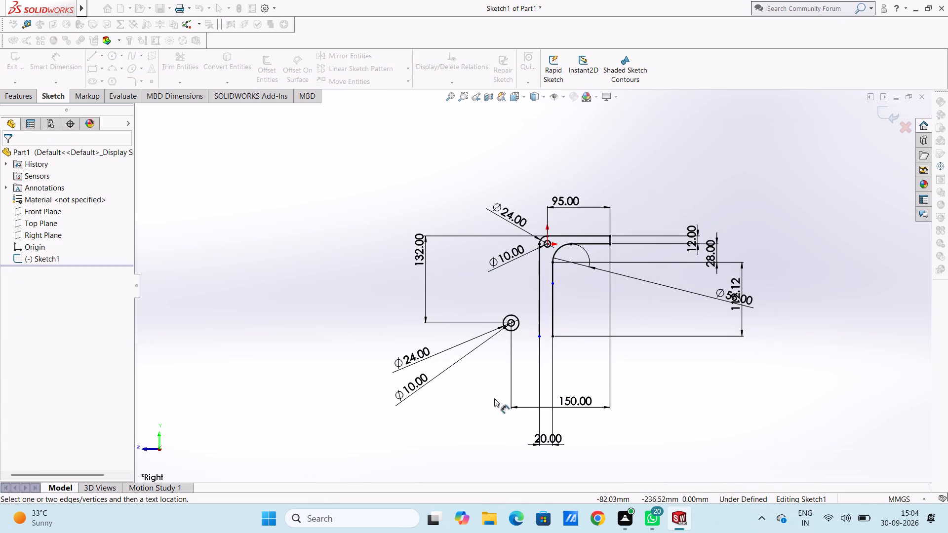
pyautogui.press('Escape')
pyautogui.press('Escape')
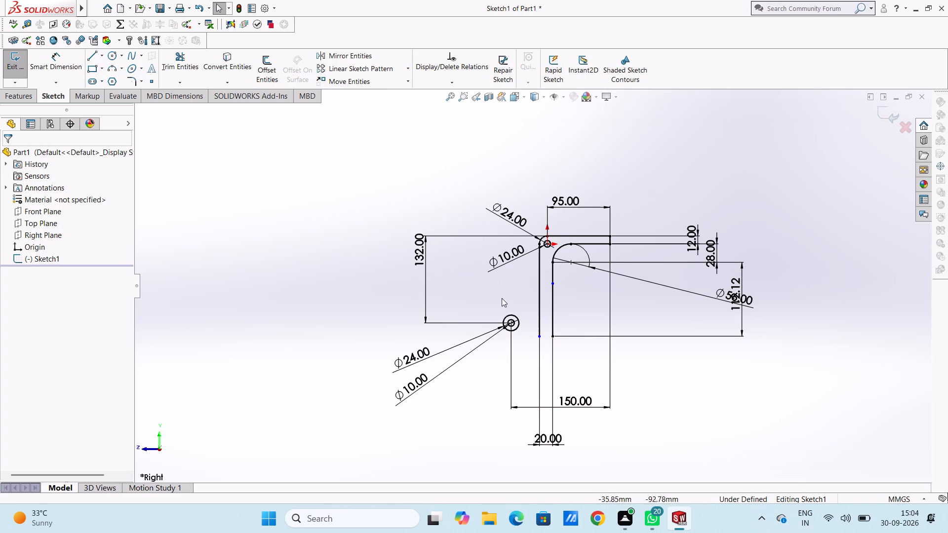
# Sketch a circle of radius 28 mm centred between the lower concentric circles and the arm, crossing the arm's outer line.
pyautogui.click(109, 56)
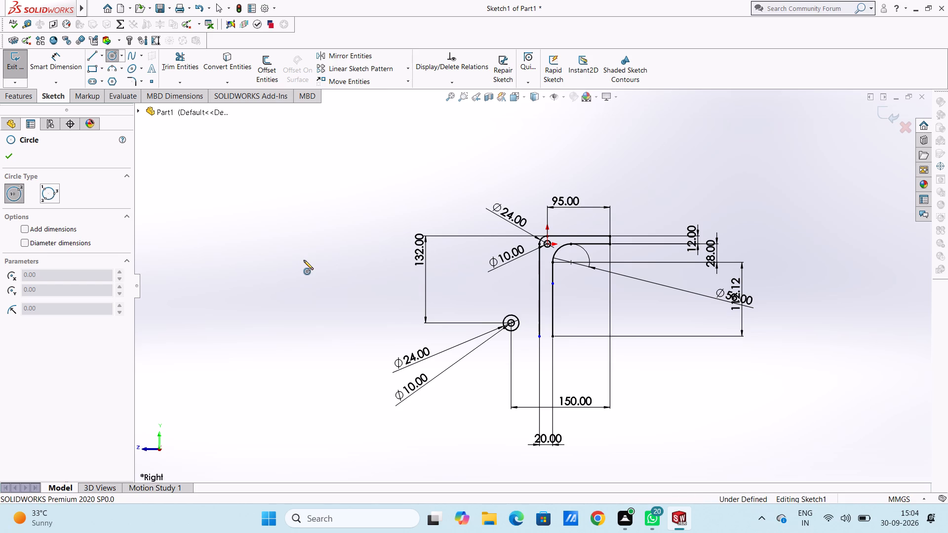
pyautogui.click(528, 301)
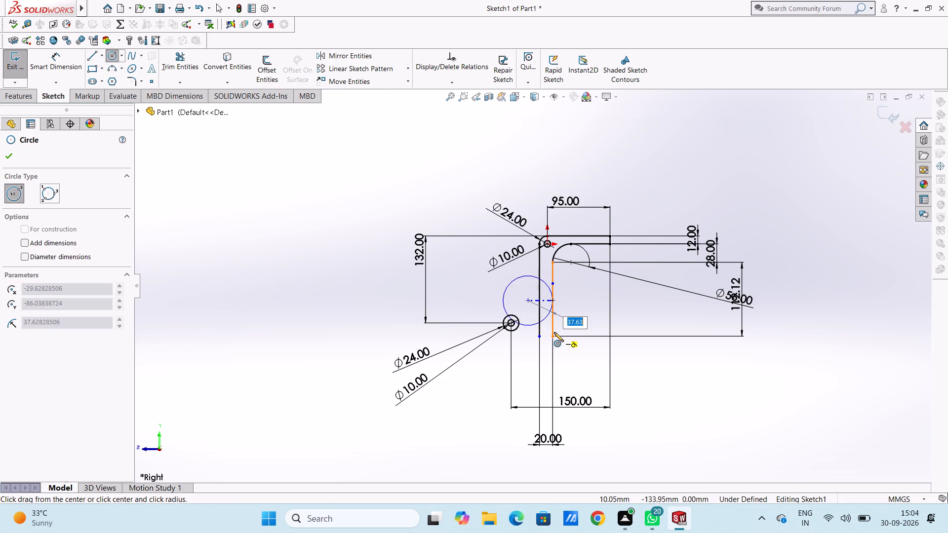
pyautogui.write('28')
pyautogui.press('Return')
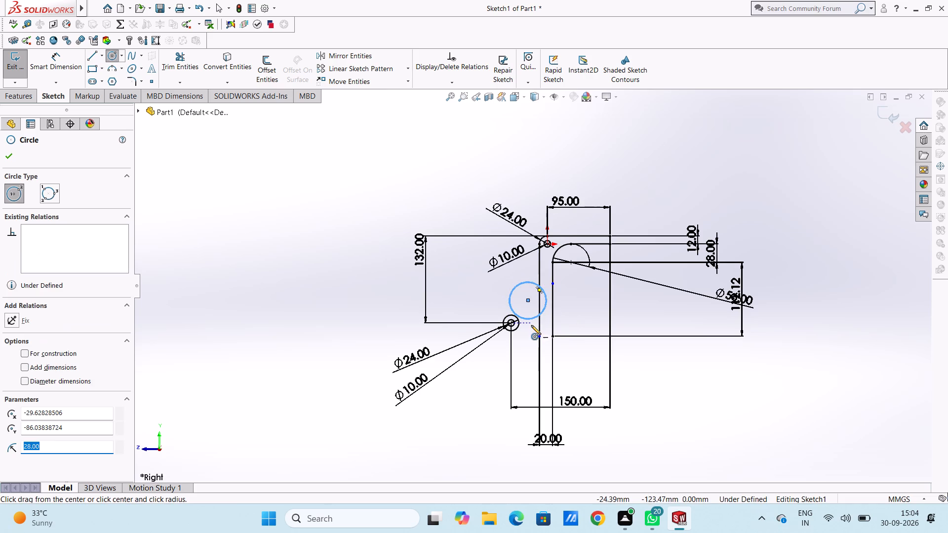
# Sketch a second circle of radius 28 mm centred between the arm's two vertical lines near their lower ends.
pyautogui.click(546, 318)
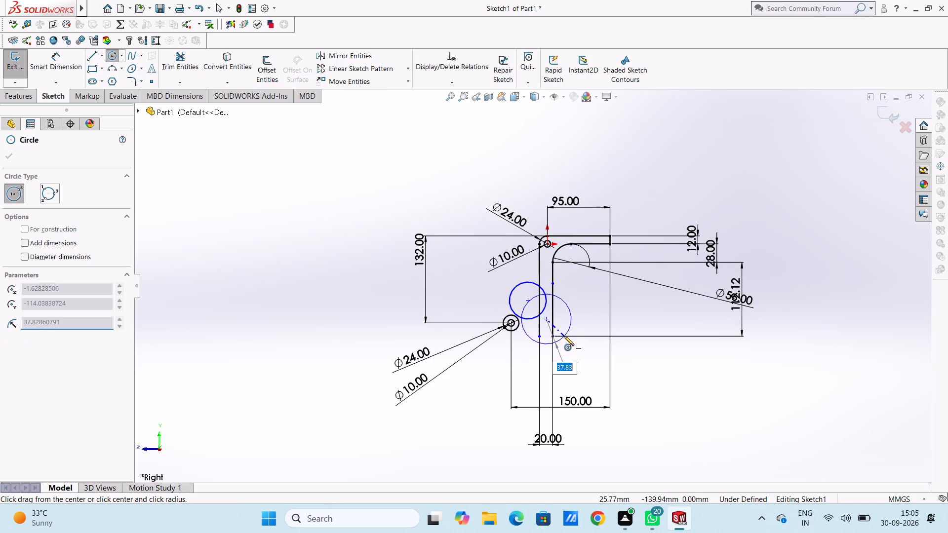
pyautogui.write('28')
pyautogui.press('Return')
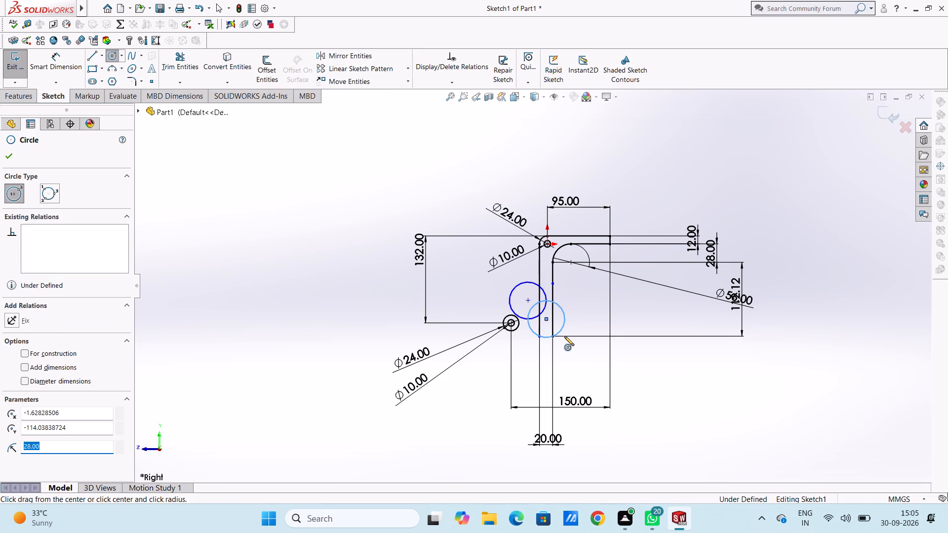
pyautogui.press('Escape')
pyautogui.press('Escape')
pyautogui.press('Escape')
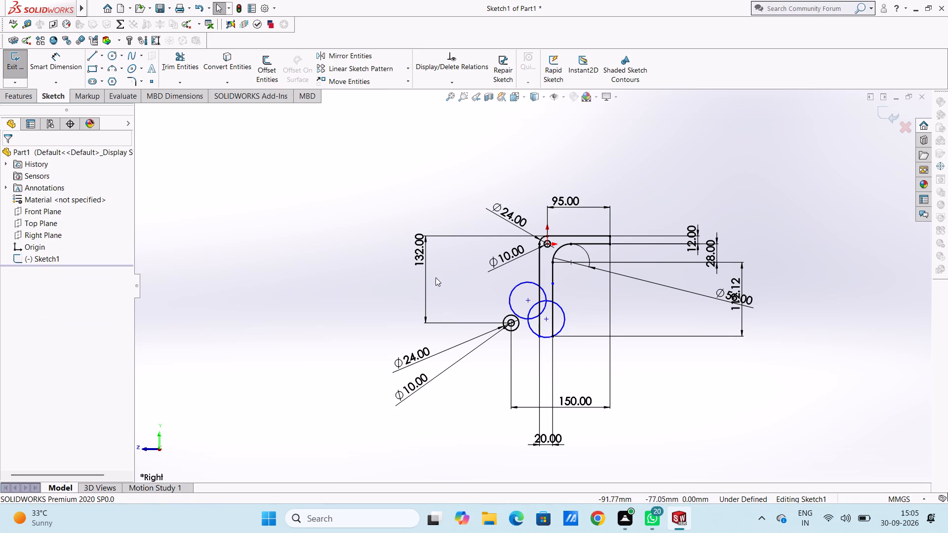
# Dimension the diameter of the first 28 mm radius circle, beside the arm's outer line.
pyautogui.click(77, 63)
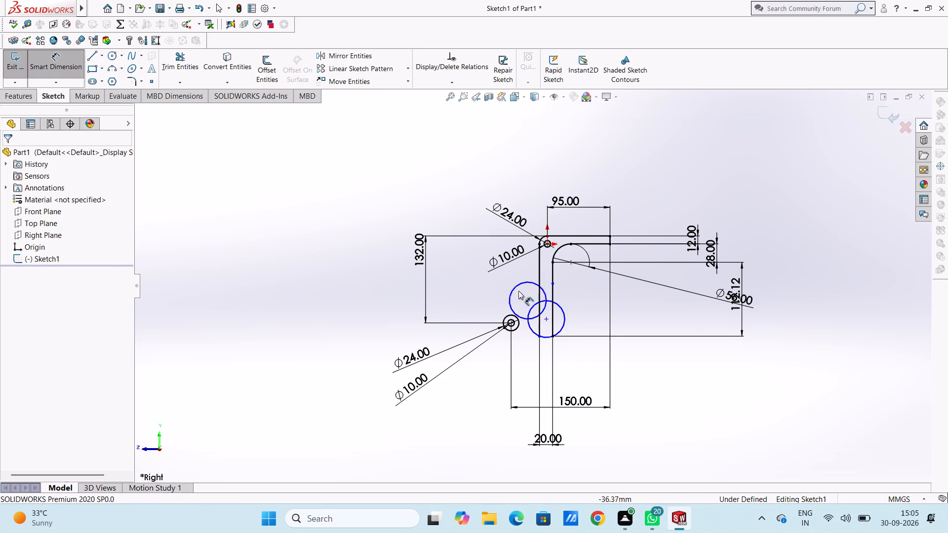
pyautogui.click(514, 289)
pyautogui.click(399, 142)
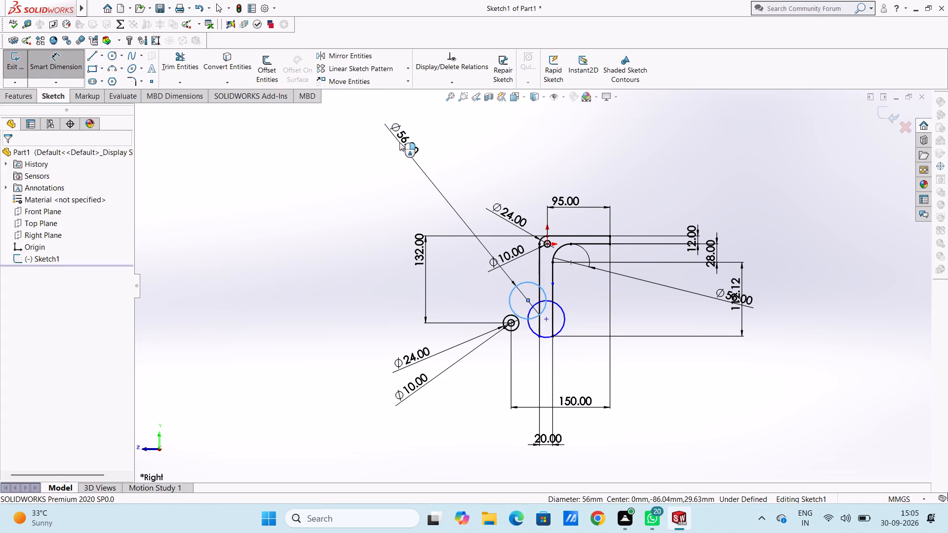
pyautogui.click(355, 126)
pyautogui.click(349, 165)
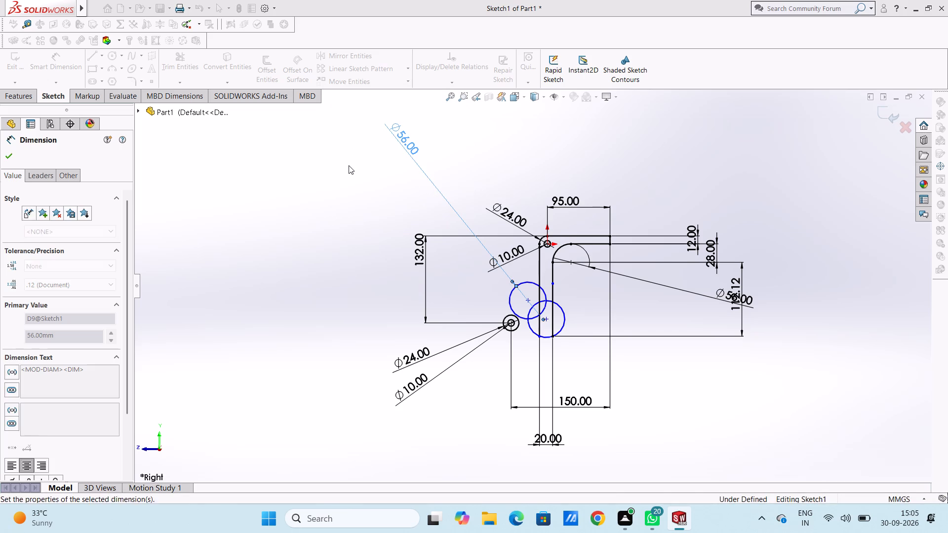
# Dimension the diameter of the second 28 mm radius circle, placing it outside the profile on the inner-line side of the arm.
pyautogui.click(563, 318)
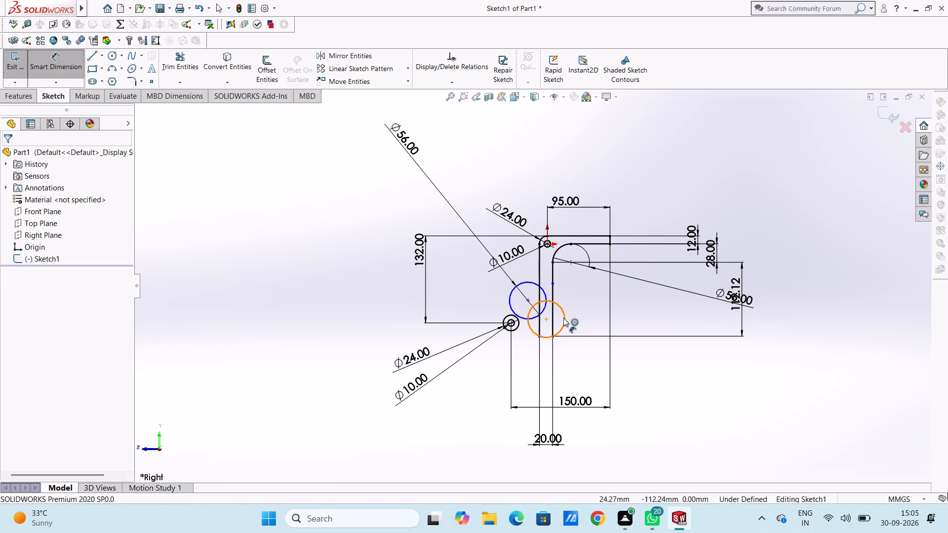
pyautogui.click(858, 409)
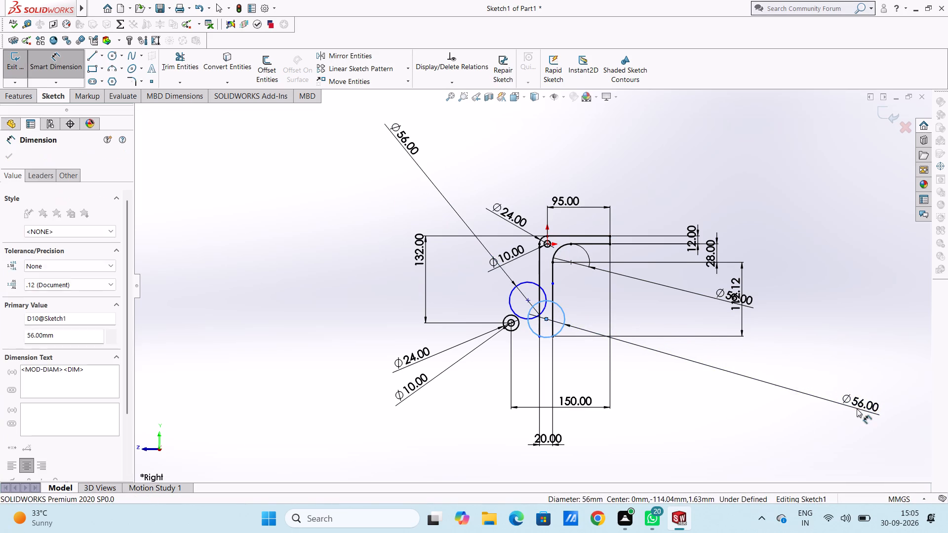
pyautogui.click(821, 400)
pyautogui.click(816, 396)
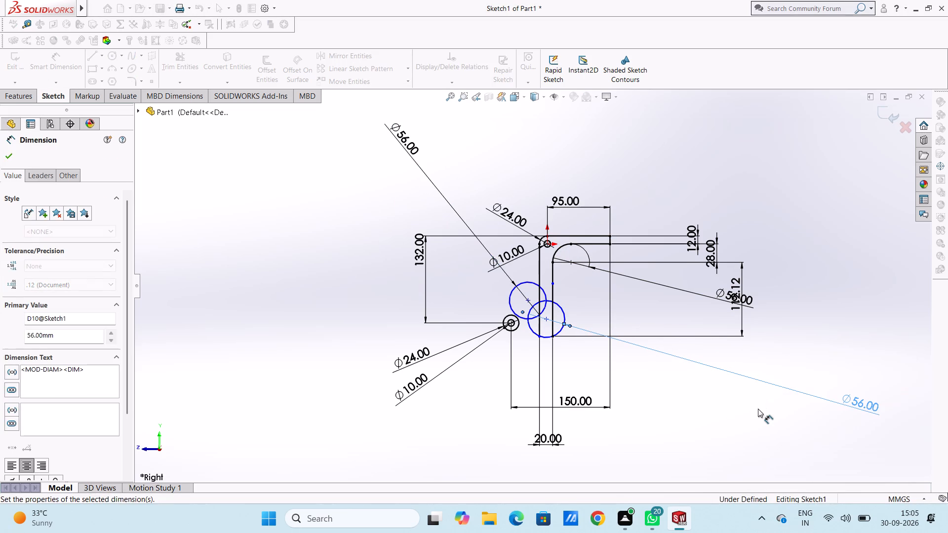
pyautogui.click(758, 409)
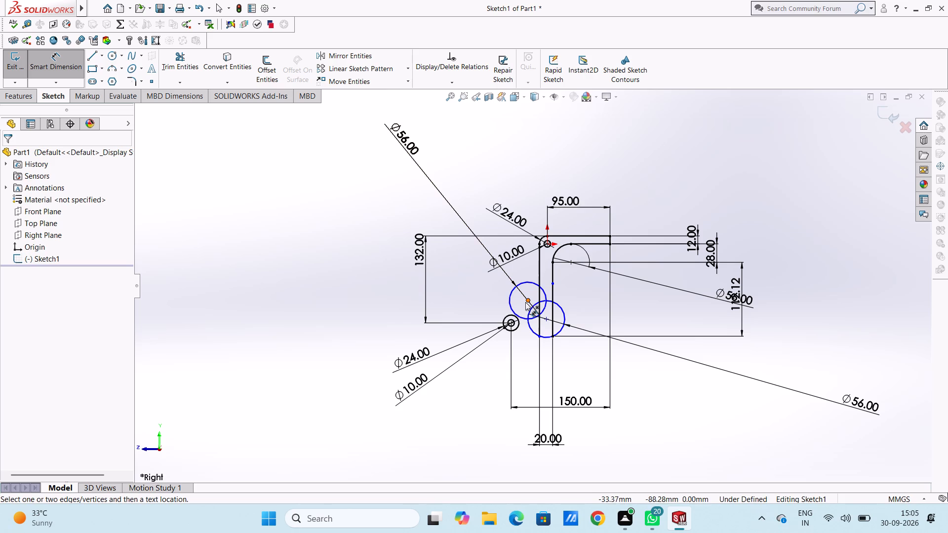
# Dimension the horizontal distance from the upper 56 mm circle's centre to the arm's outer vertical line as 28 mm, below the profile.
pyautogui.click(525, 302)
pyautogui.click(539, 299)
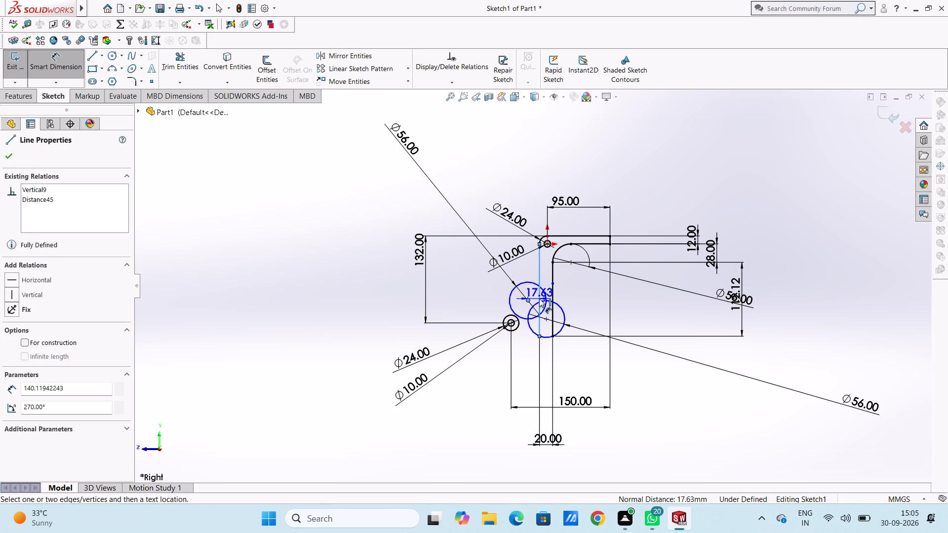
pyautogui.click(516, 451)
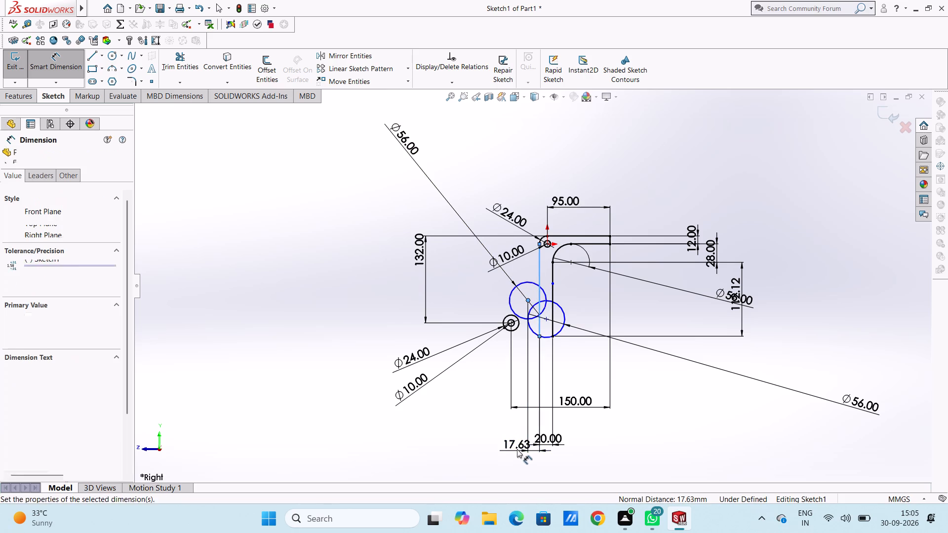
pyautogui.write('28')
pyautogui.press('Return')
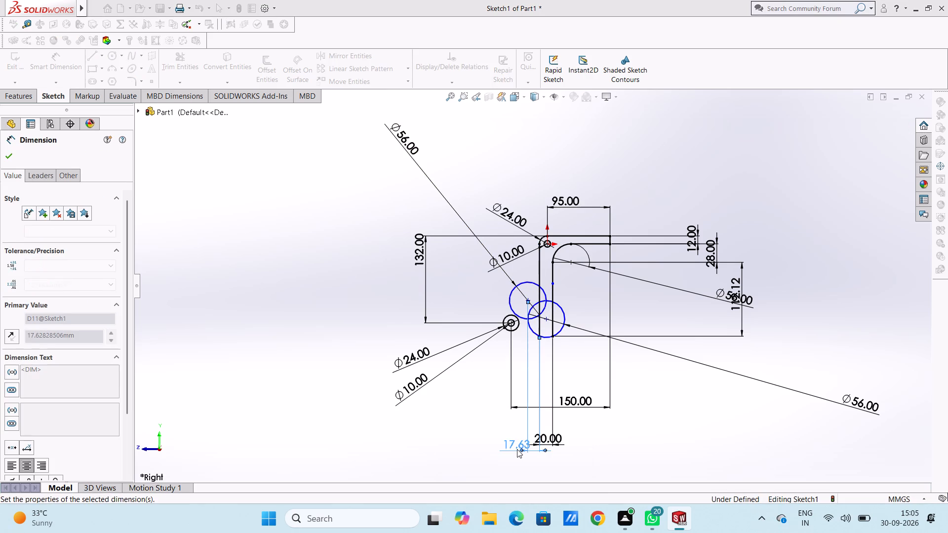
pyautogui.click(462, 424)
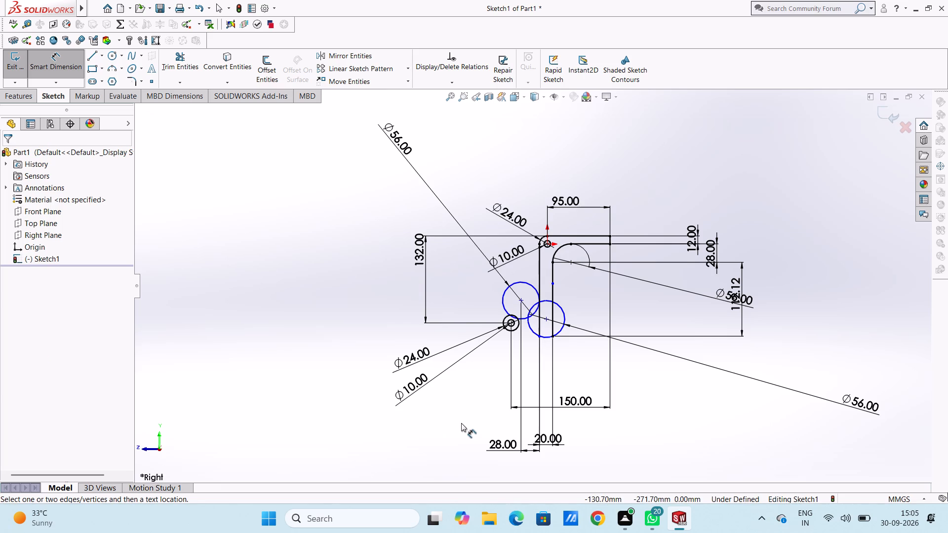
# Dimension the horizontal distance from the lower 56 mm circle's centre to the arm's inner vertical line as 28 mm, below the profile.
pyautogui.scroll(-2, 563, 349)
pyautogui.click(535, 300)
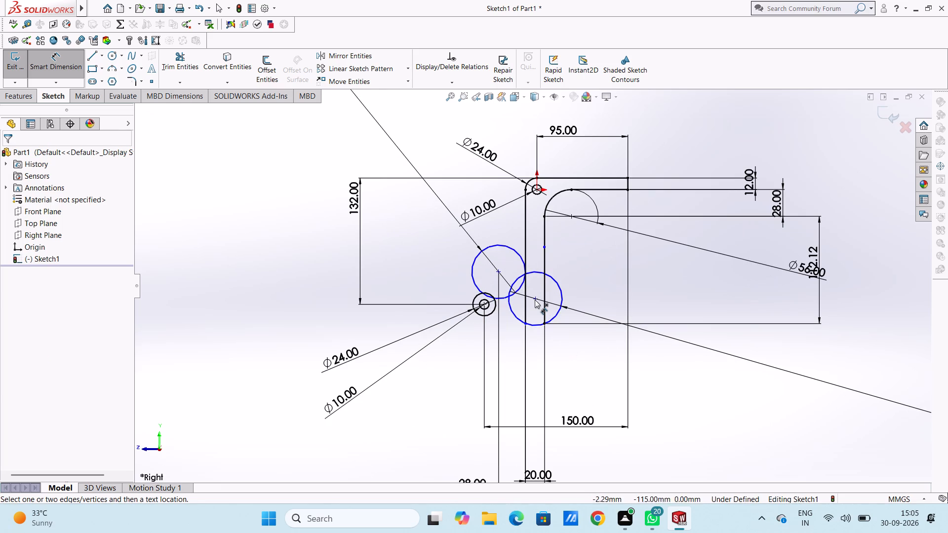
pyautogui.click(546, 270)
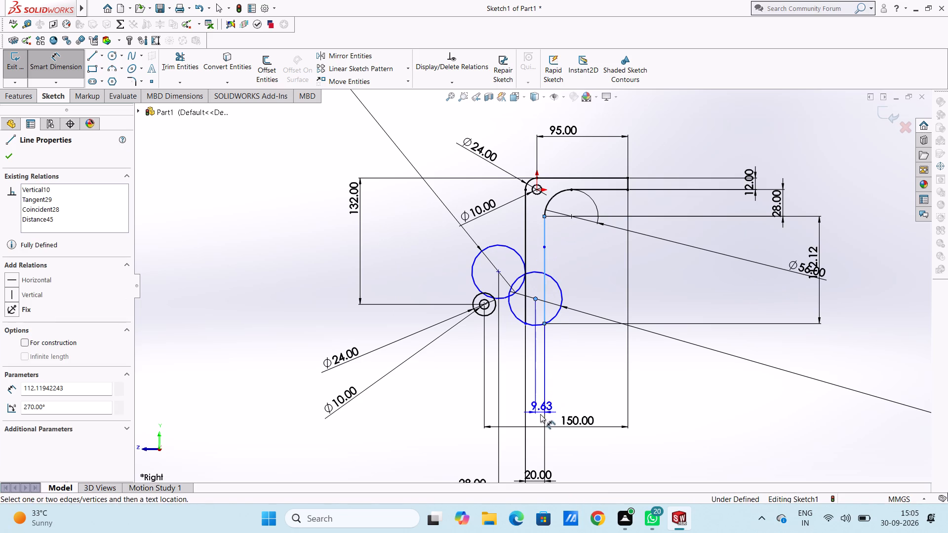
pyautogui.scroll(2, 539, 445)
pyautogui.click(537, 450)
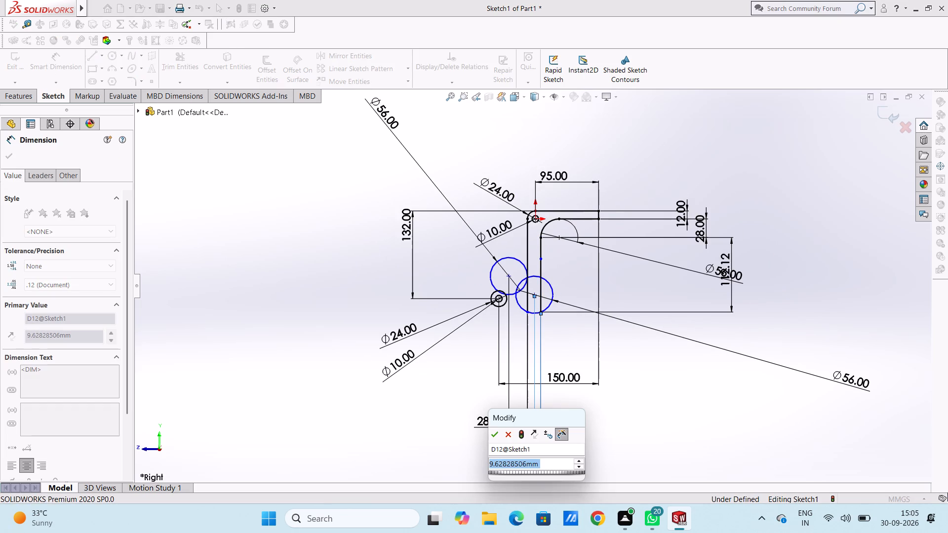
pyautogui.write('28')
pyautogui.press('Return')
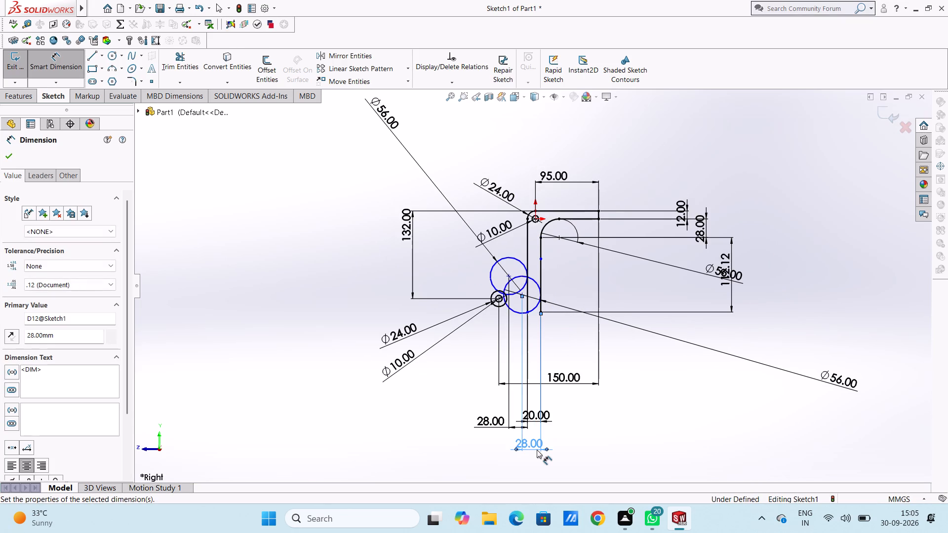
pyautogui.click(467, 403)
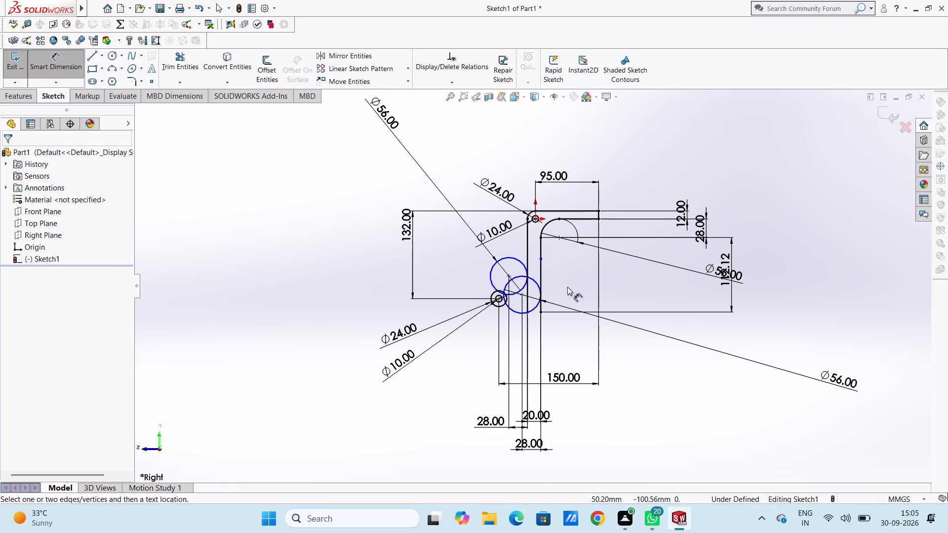
# Sketch a sloped line about 50 mm long, tangent to the lower 24 mm circle and ending just past the arm's outer line.
pyautogui.scroll(-1, 567, 287)
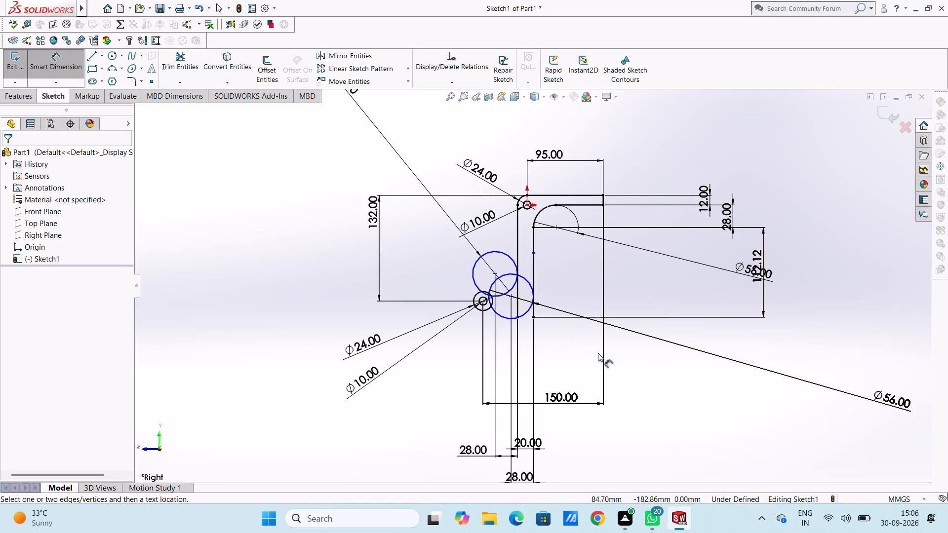
pyautogui.scroll(-5, 523, 298)
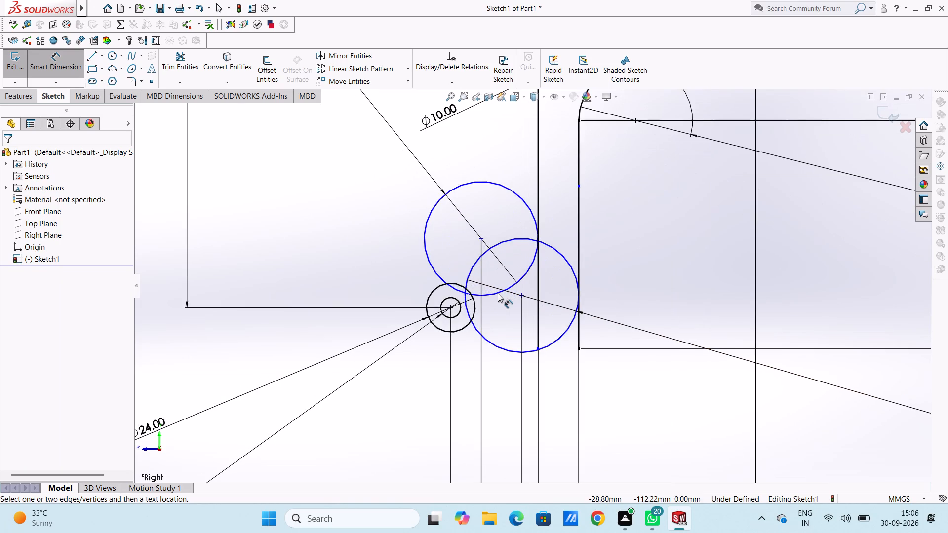
pyautogui.scroll(-1, 498, 293)
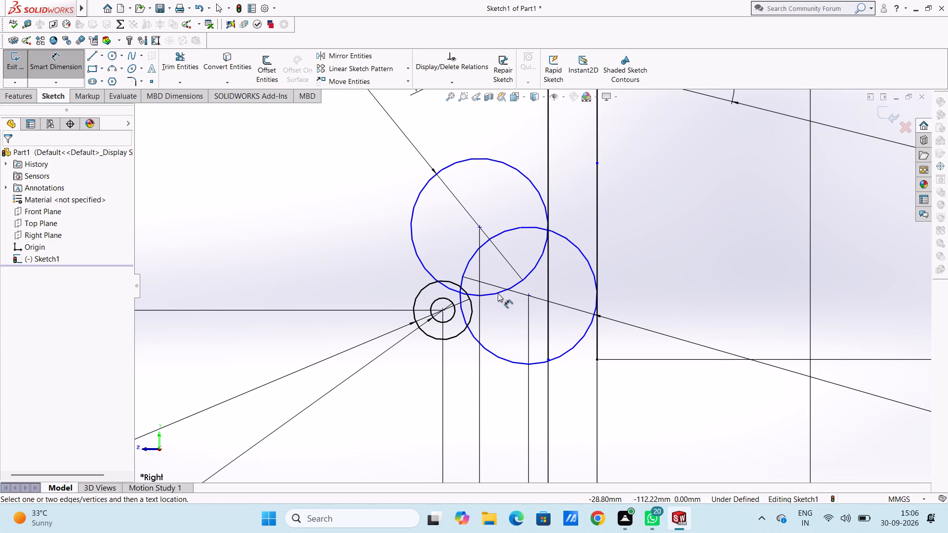
pyautogui.scroll(2, 498, 293)
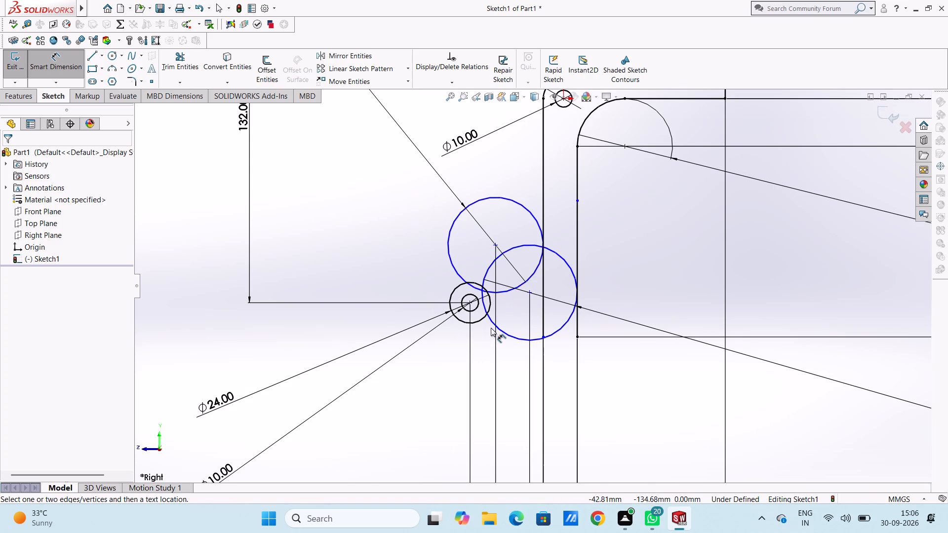
pyautogui.press('Escape')
pyautogui.press('Escape')
pyautogui.press('Escape')
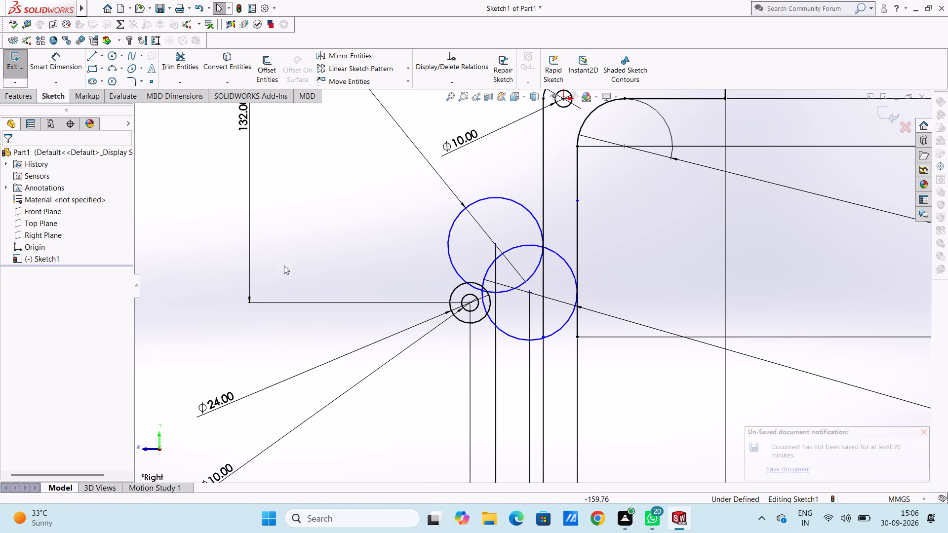
pyautogui.click(93, 55)
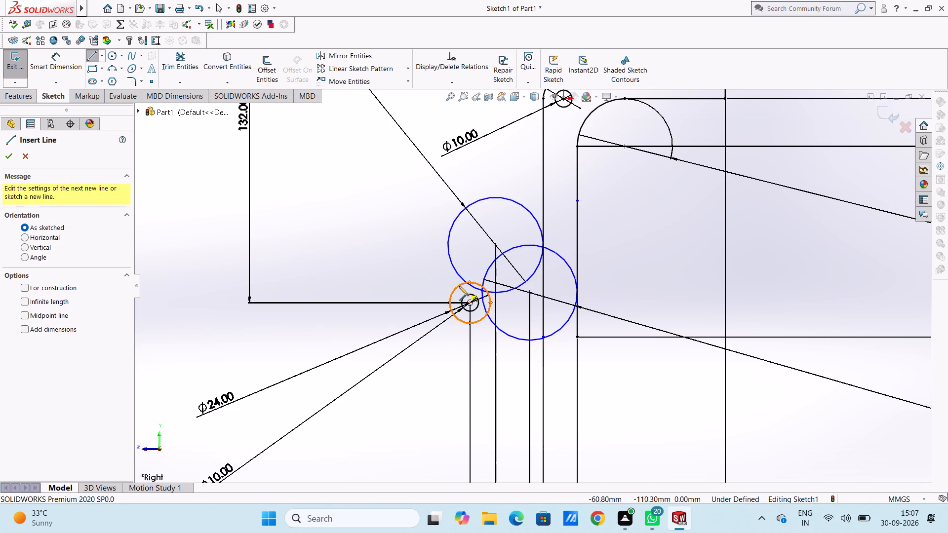
pyautogui.click(459, 285)
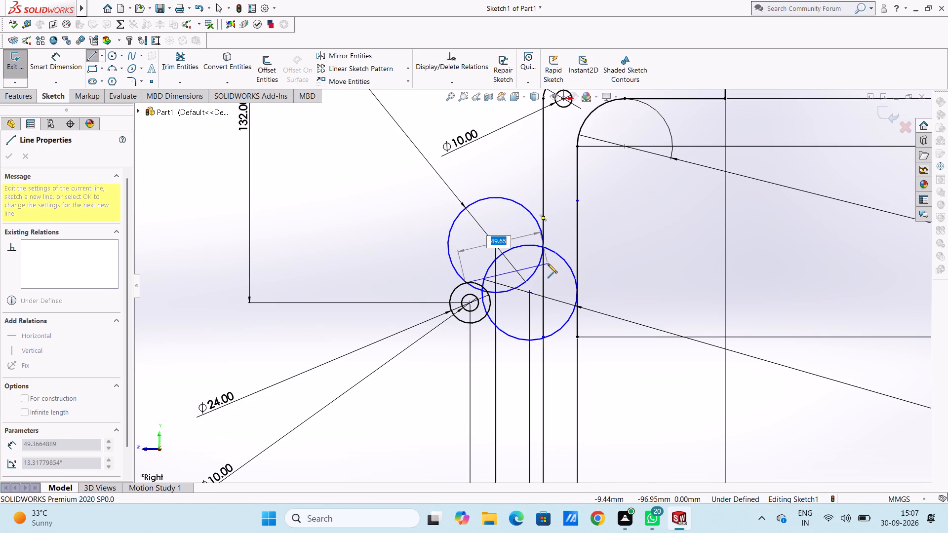
pyautogui.click(548, 263)
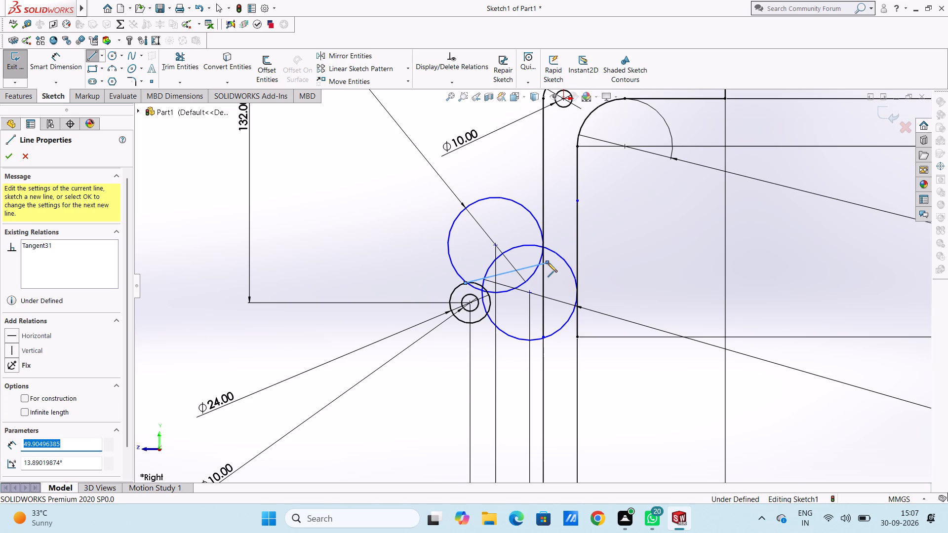
pyautogui.press('Escape')
pyautogui.press('Escape')
pyautogui.press('Escape')
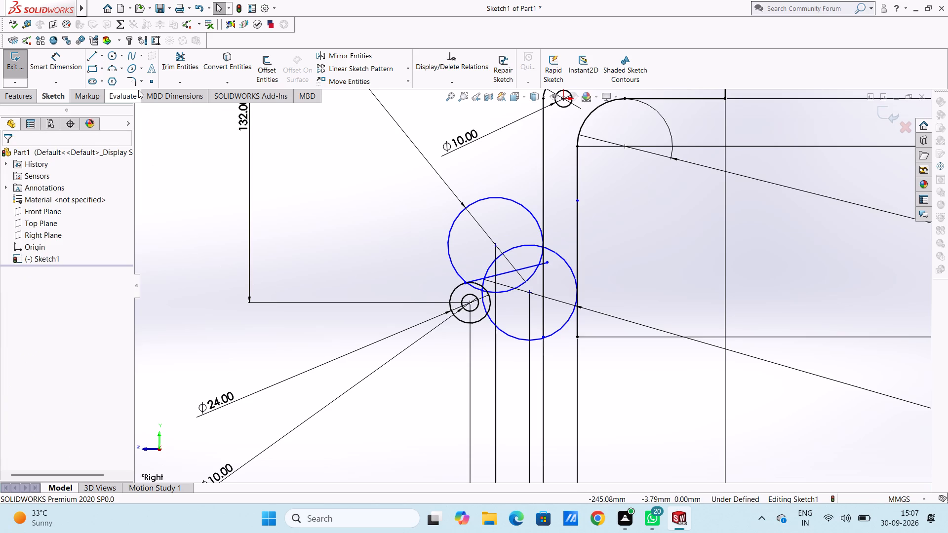
# Trim the sloped line's short end that overhangs the arm's outer vertical line.
pyautogui.click(184, 57)
pyautogui.click(548, 263)
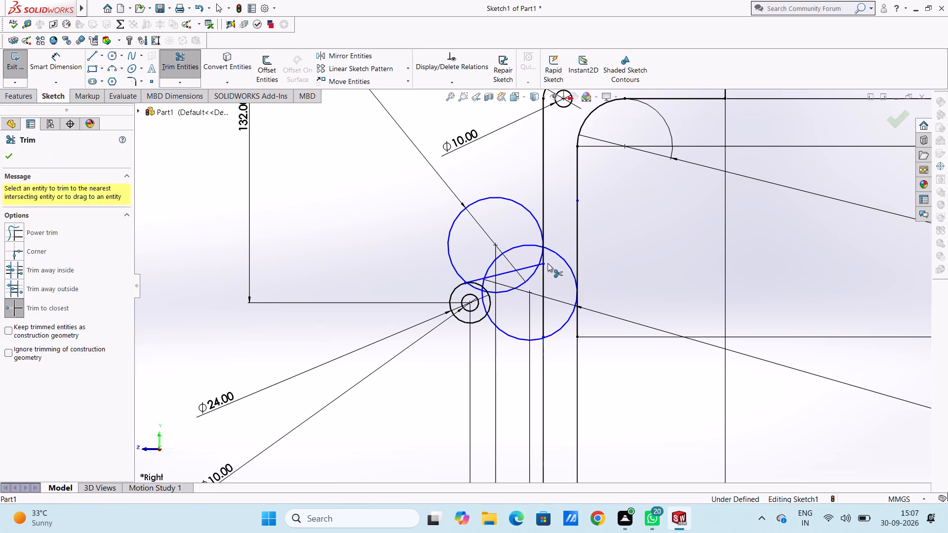
pyautogui.press('Escape')
pyautogui.press('Escape')
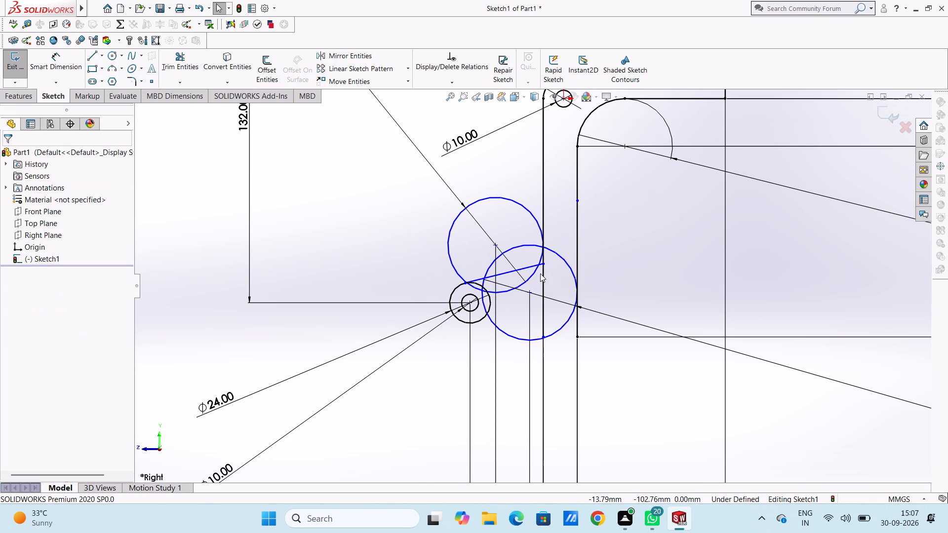
pyautogui.press('Escape')
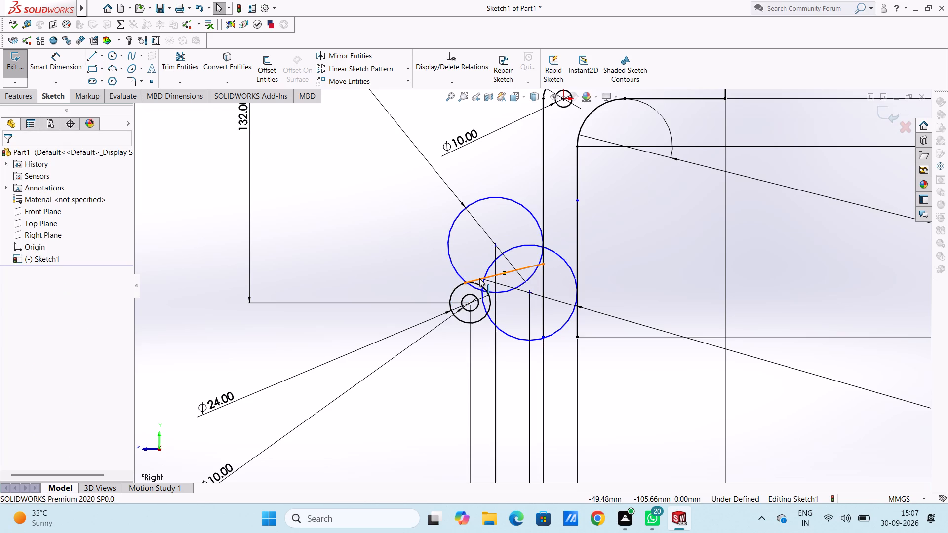
# Apply a tangent relation between the sloped line and the lower 24 mm circle.
pyautogui.click(479, 278)
pyautogui.keyDown('ctrl'); pyautogui.click(458, 289); pyautogui.keyUp('ctrl')
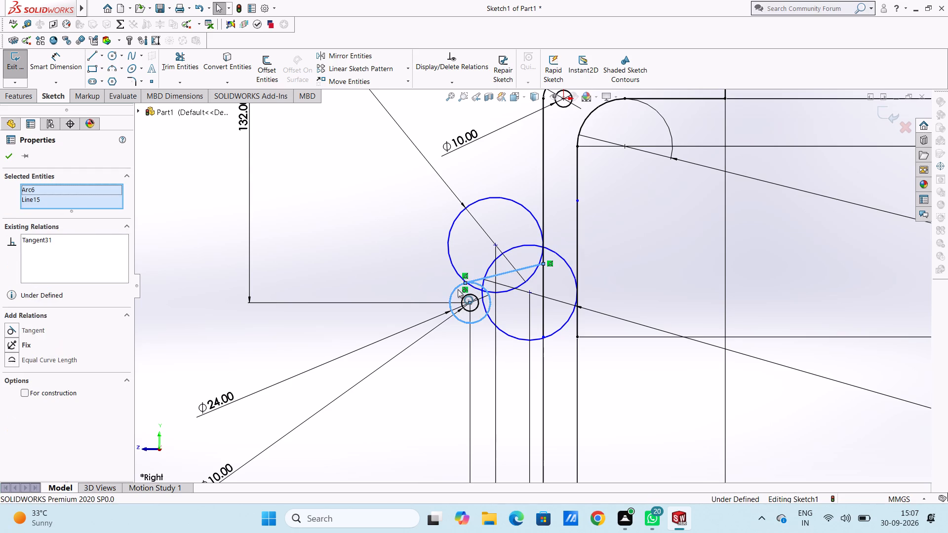
pyautogui.click(17, 329)
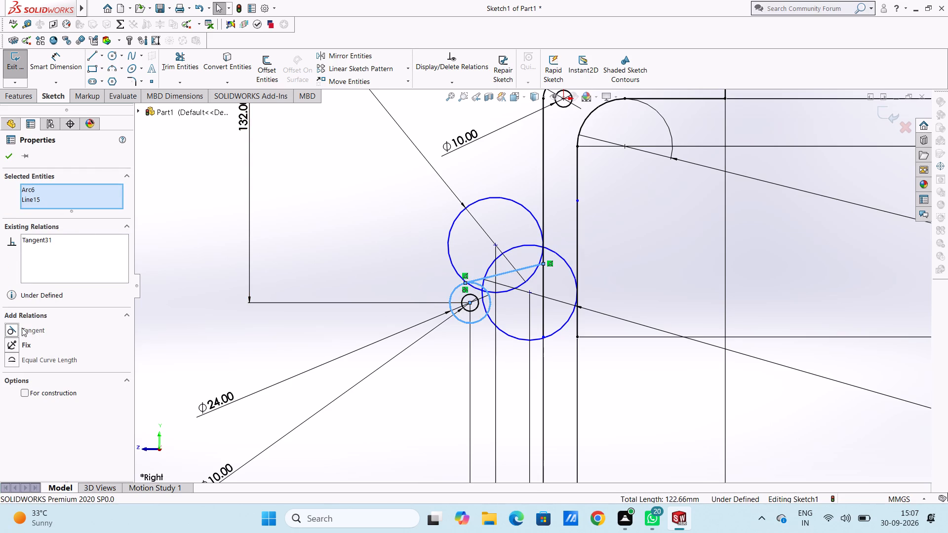
pyautogui.click(225, 335)
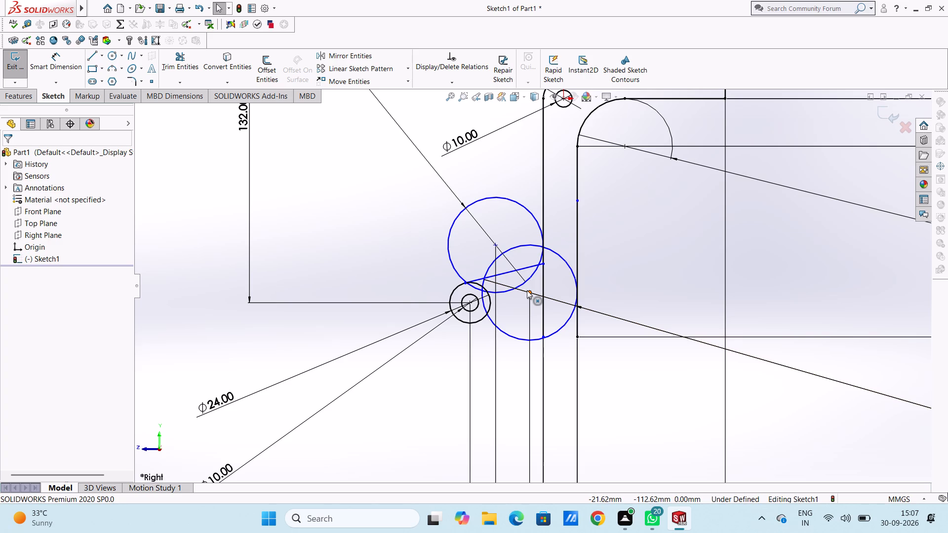
# Dimension the vertical distance from the arm's top line to the outer lower 56 mm circle's centre as 130 mm, beside the 132 mm dimension.
pyautogui.scroll(3, 527, 290)
pyautogui.scroll(-2, 605, 281)
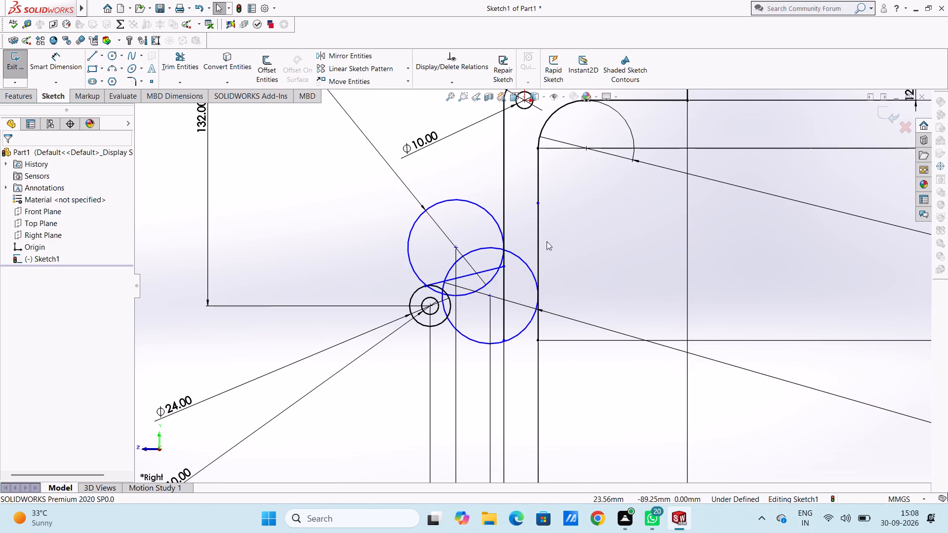
pyautogui.scroll(3, 517, 231)
pyautogui.scroll(-3, 516, 239)
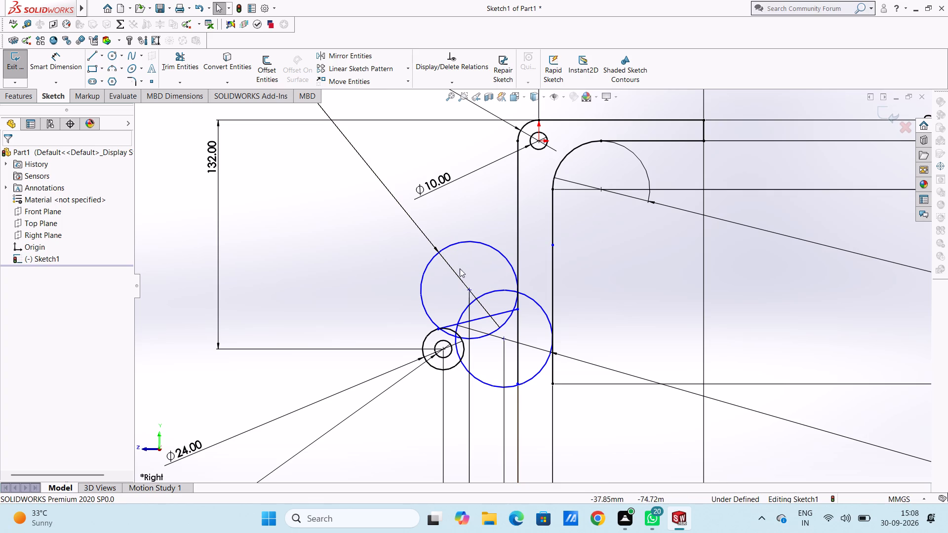
pyautogui.scroll(3, 342, 247)
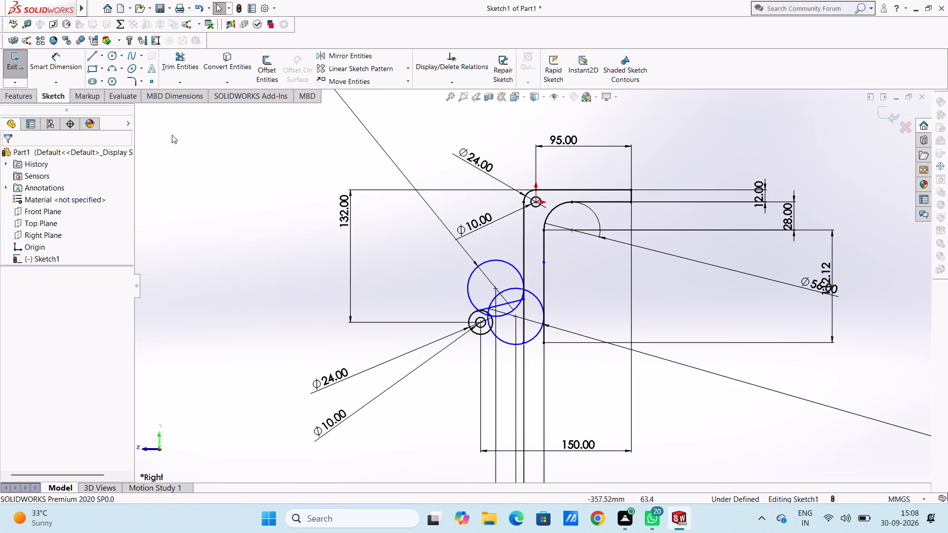
pyautogui.click(72, 62)
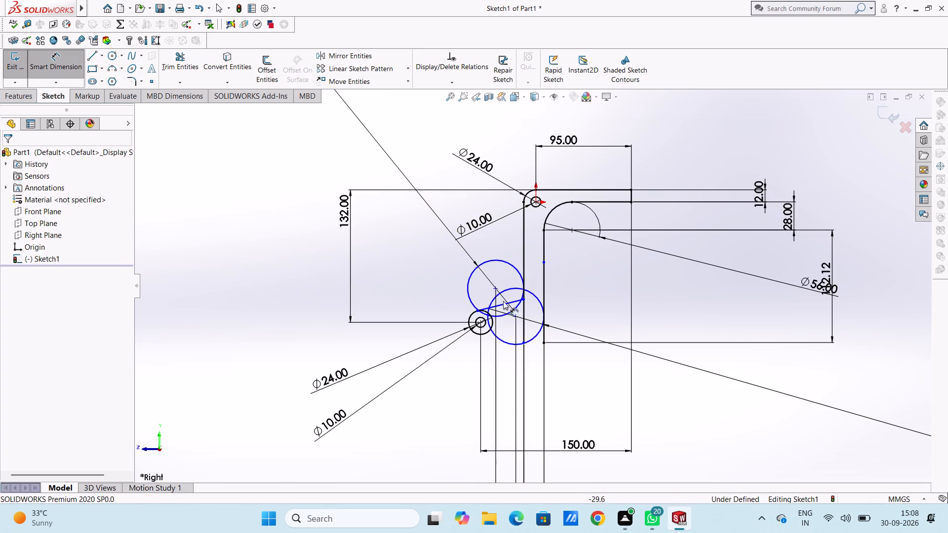
pyautogui.click(495, 287)
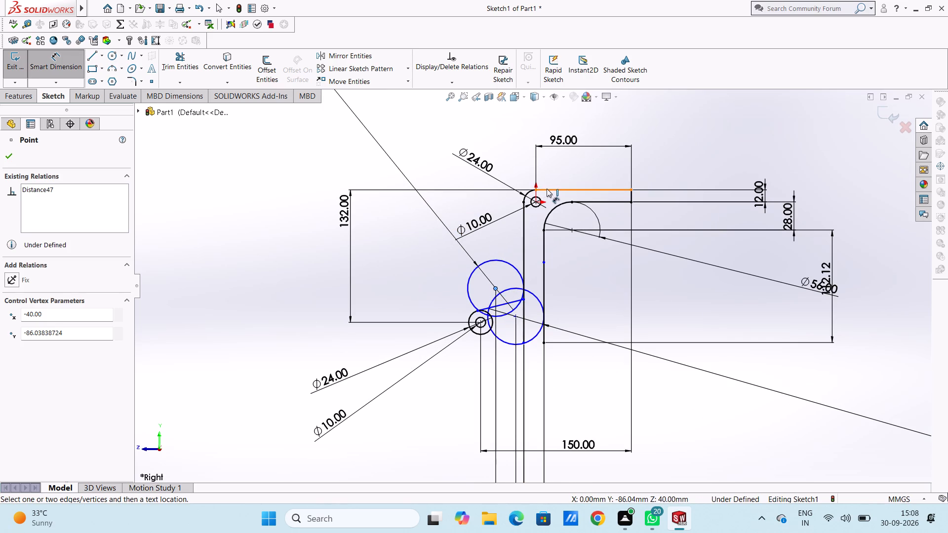
pyautogui.click(551, 189)
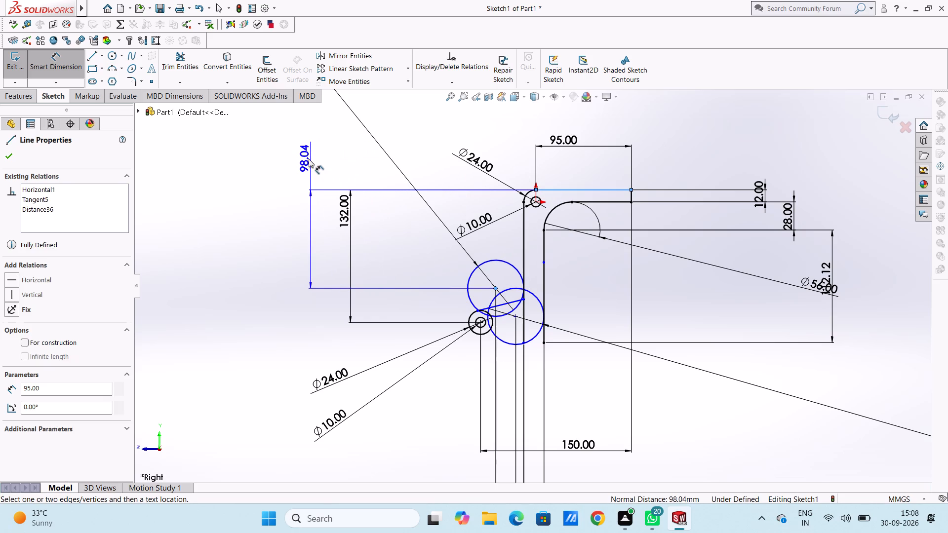
pyautogui.click(316, 157)
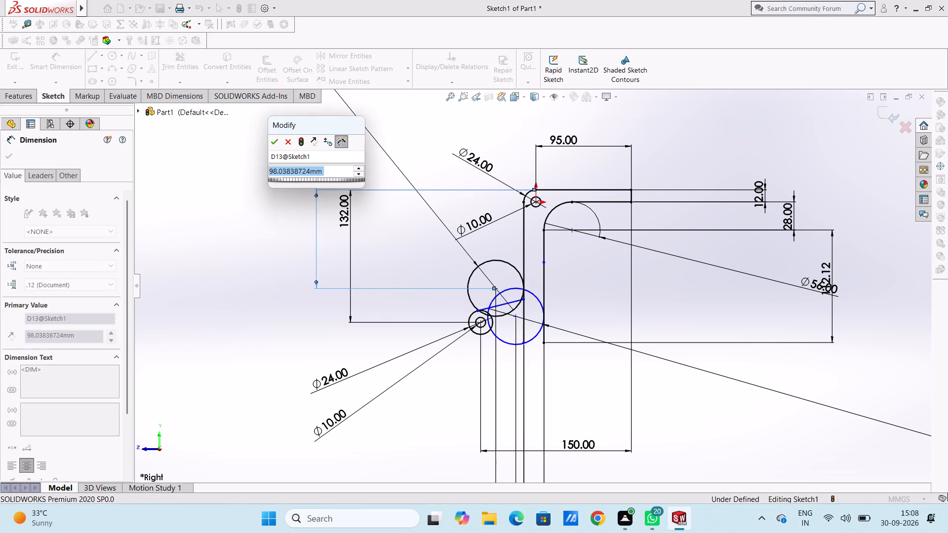
pyautogui.write('130')
pyautogui.press('Return')
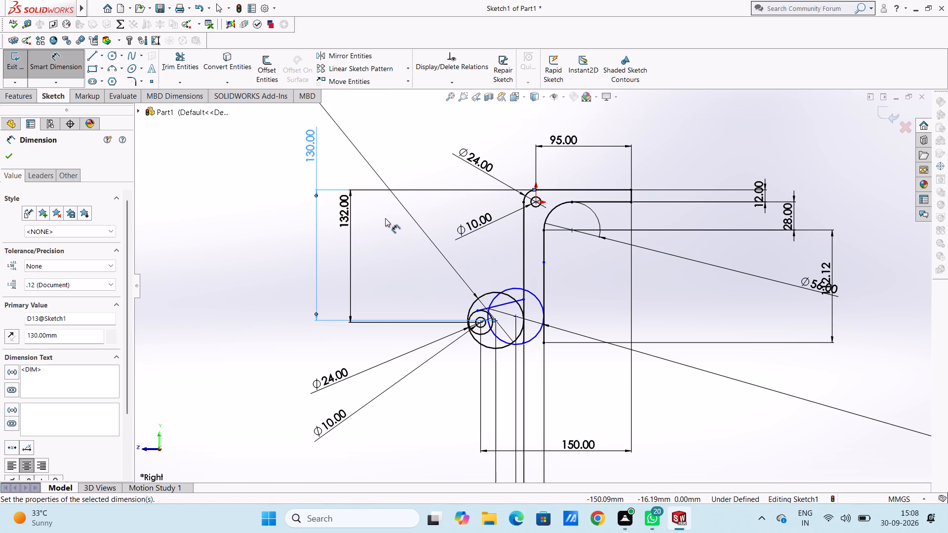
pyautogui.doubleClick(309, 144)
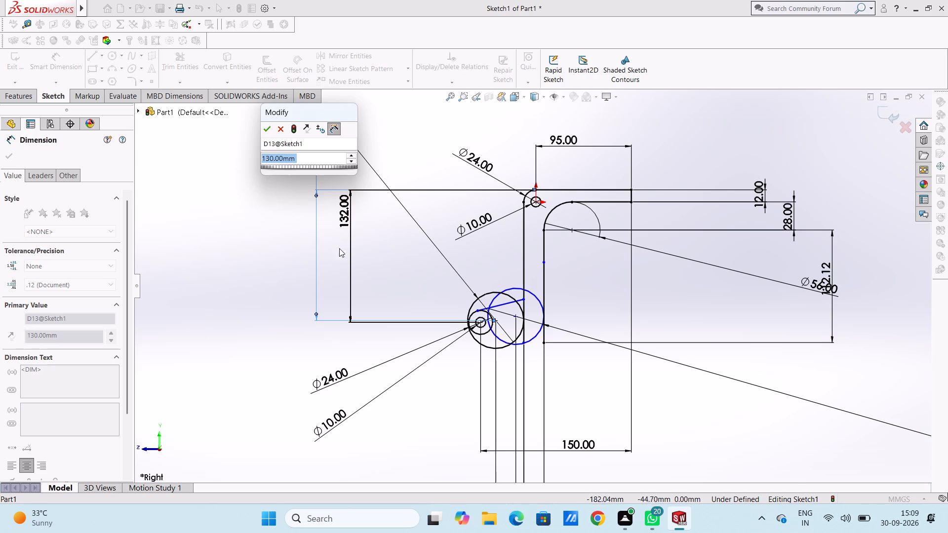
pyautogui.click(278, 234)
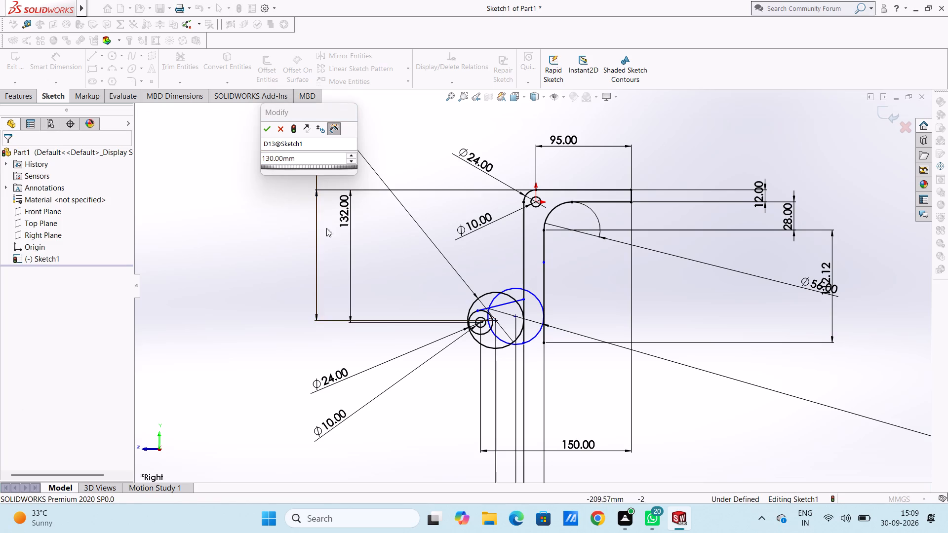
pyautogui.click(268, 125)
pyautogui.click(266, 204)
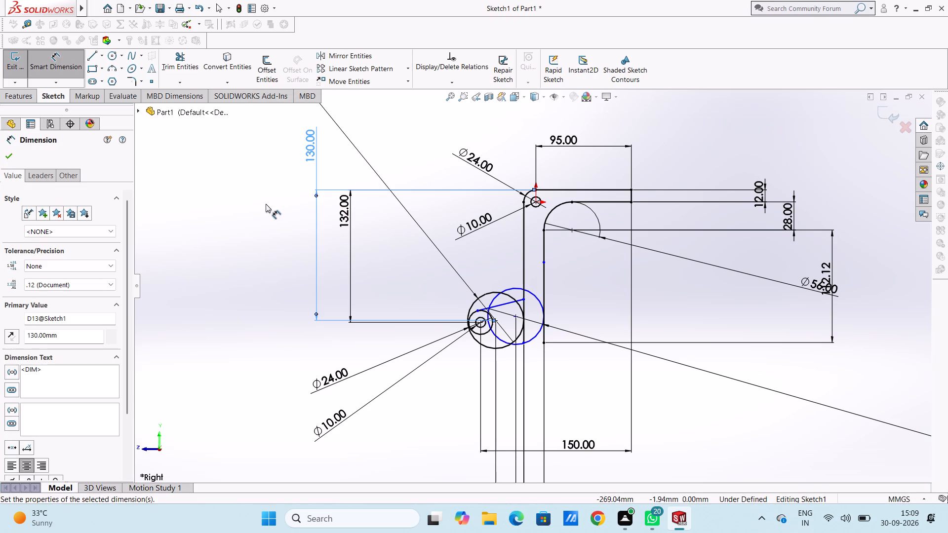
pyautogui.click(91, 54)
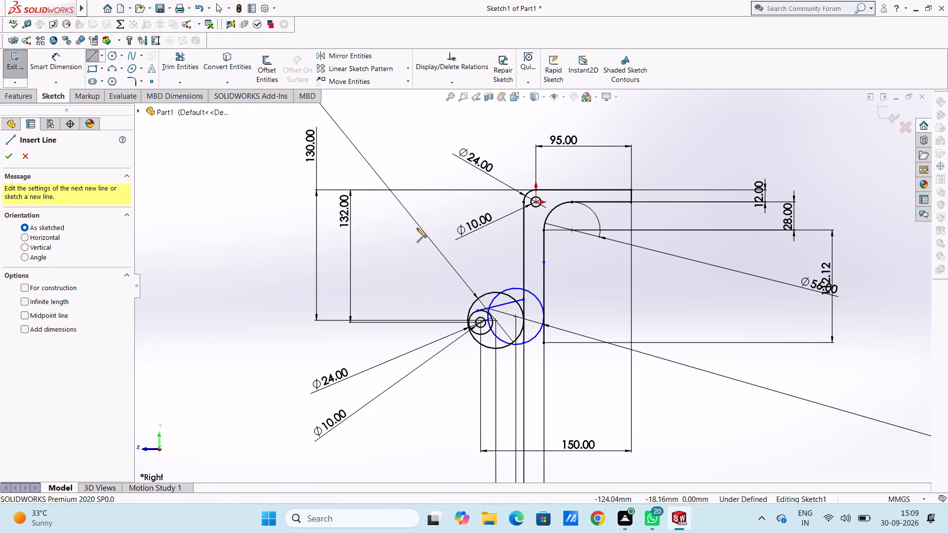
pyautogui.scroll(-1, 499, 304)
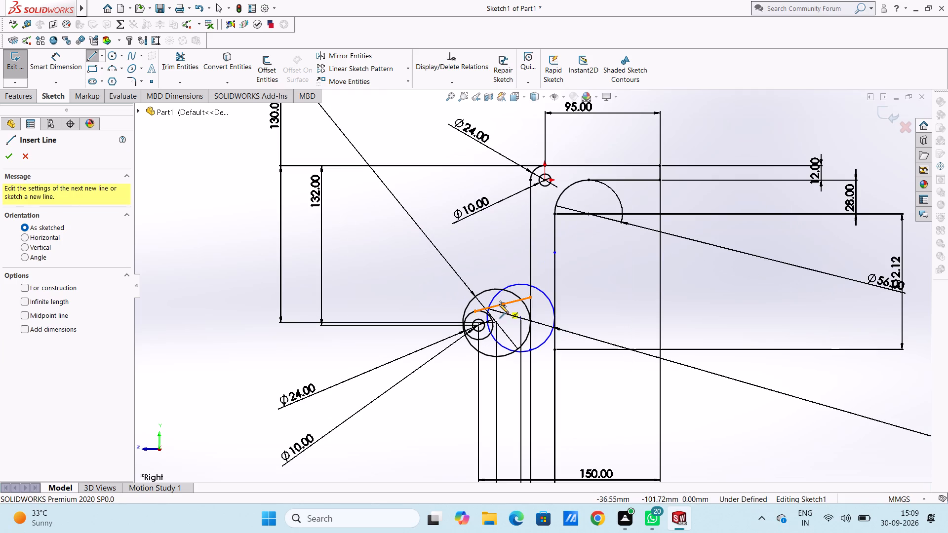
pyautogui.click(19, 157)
# Add a horizontal dimension across the sloped line, placed above it, keeping the value as drawn.
pyautogui.click(67, 49)
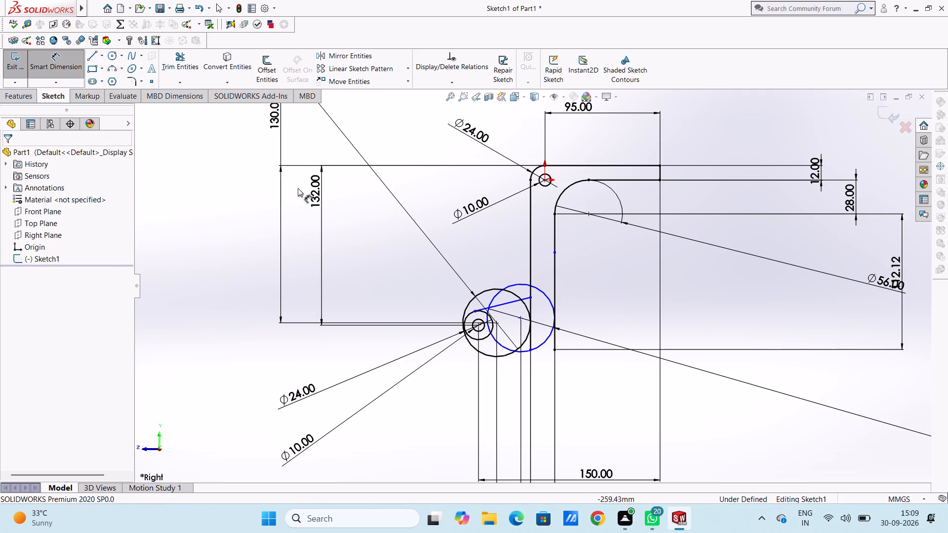
pyautogui.click(501, 307)
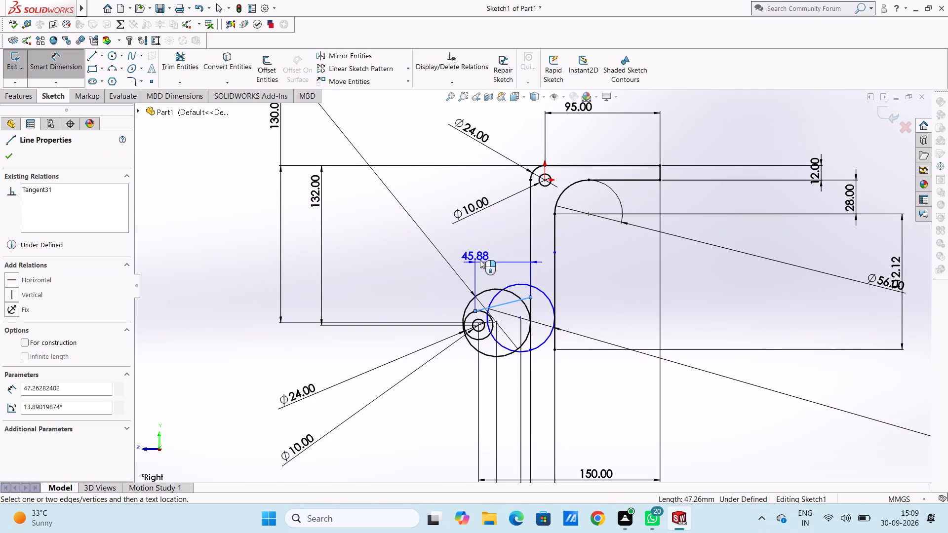
pyautogui.click(478, 242)
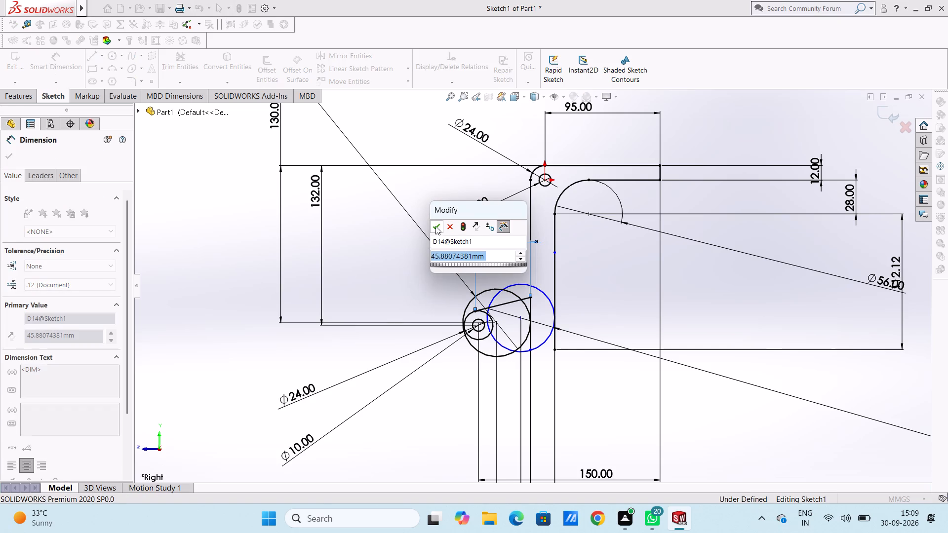
pyautogui.click(435, 225)
pyautogui.click(416, 255)
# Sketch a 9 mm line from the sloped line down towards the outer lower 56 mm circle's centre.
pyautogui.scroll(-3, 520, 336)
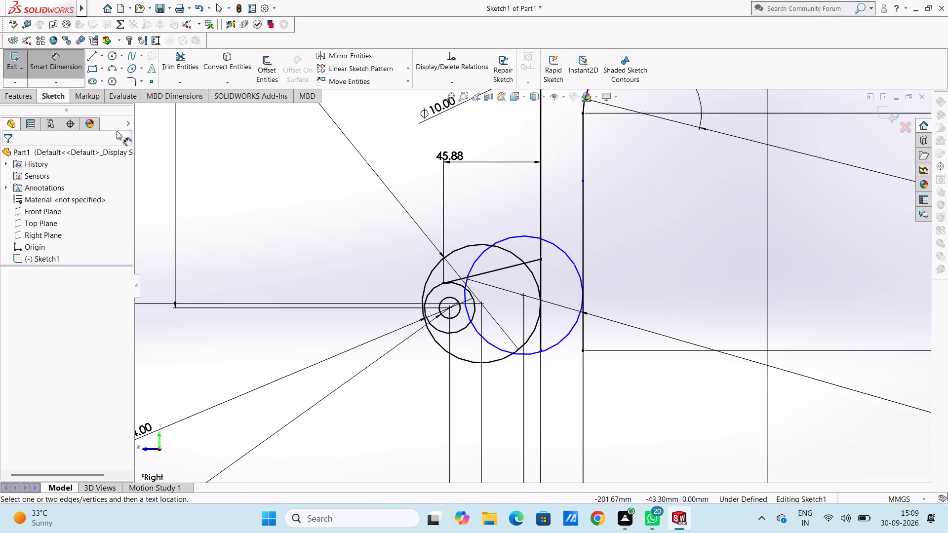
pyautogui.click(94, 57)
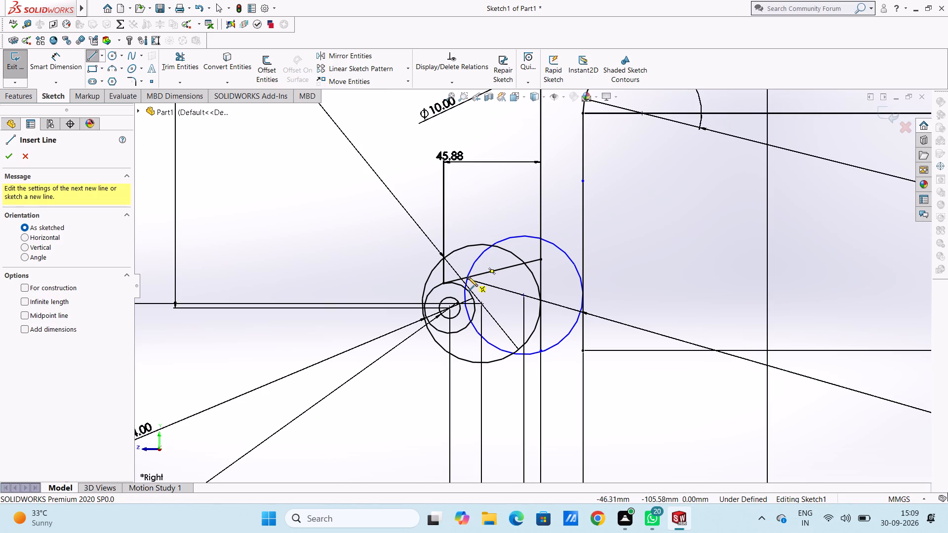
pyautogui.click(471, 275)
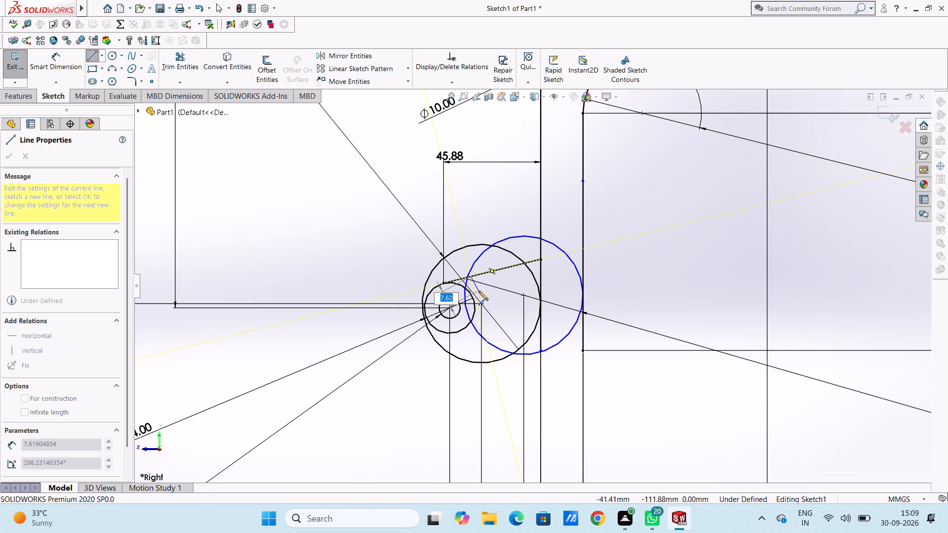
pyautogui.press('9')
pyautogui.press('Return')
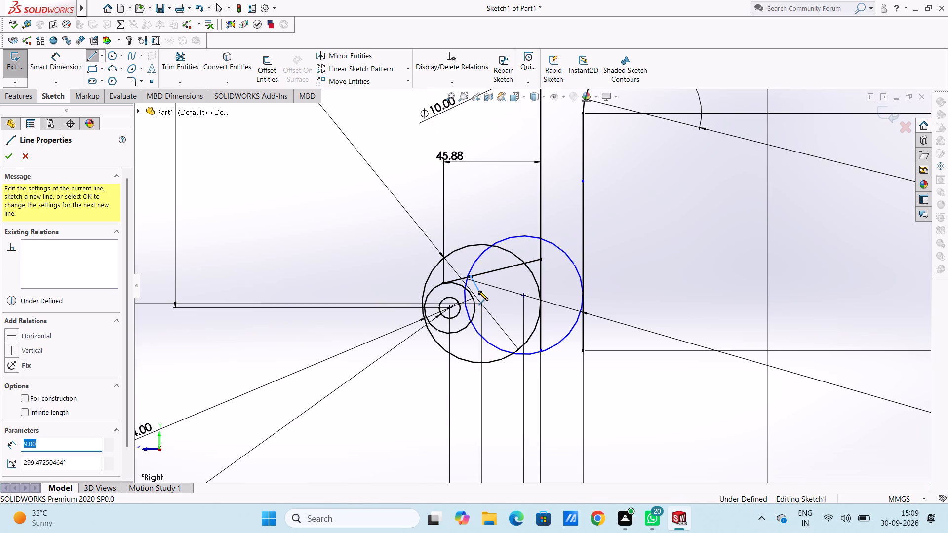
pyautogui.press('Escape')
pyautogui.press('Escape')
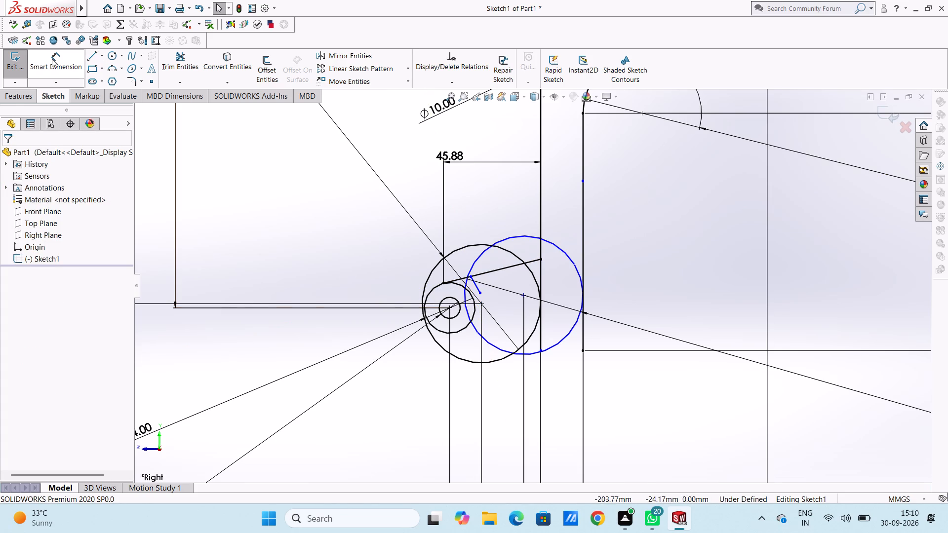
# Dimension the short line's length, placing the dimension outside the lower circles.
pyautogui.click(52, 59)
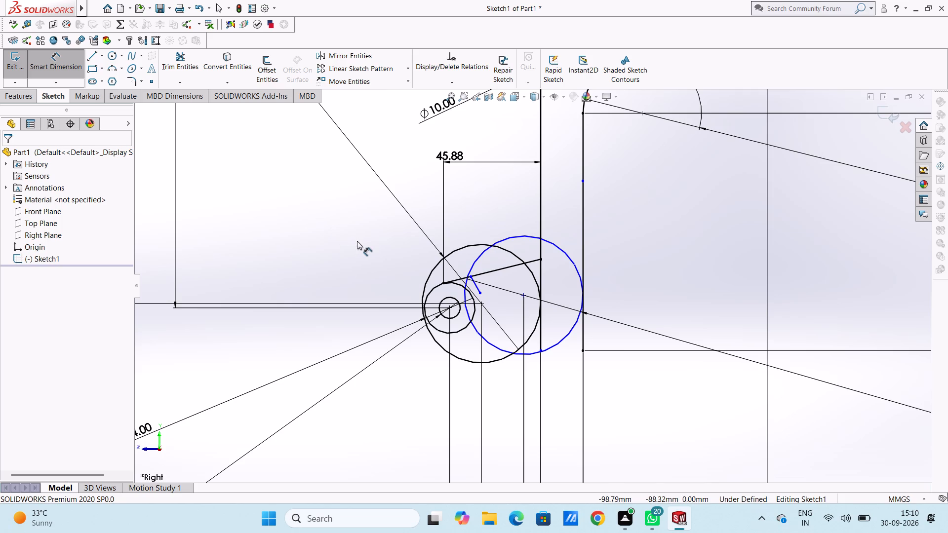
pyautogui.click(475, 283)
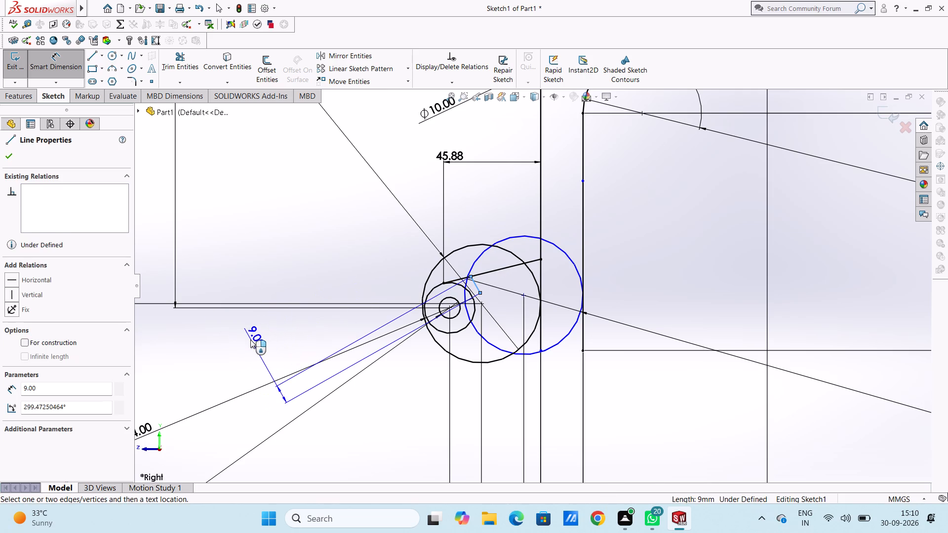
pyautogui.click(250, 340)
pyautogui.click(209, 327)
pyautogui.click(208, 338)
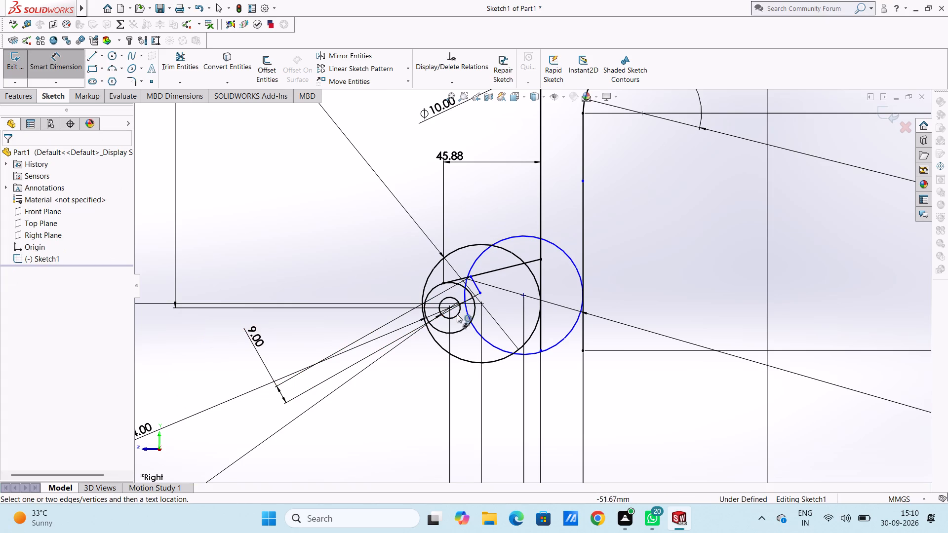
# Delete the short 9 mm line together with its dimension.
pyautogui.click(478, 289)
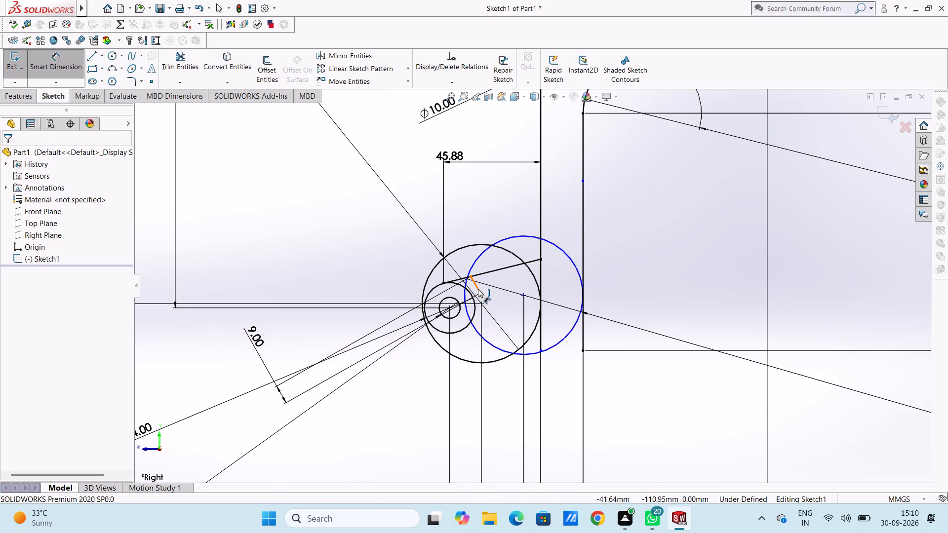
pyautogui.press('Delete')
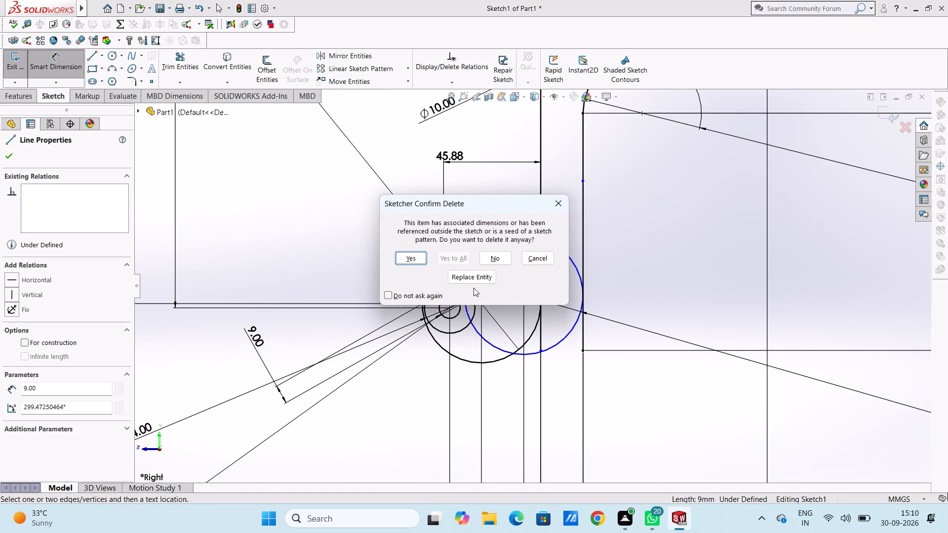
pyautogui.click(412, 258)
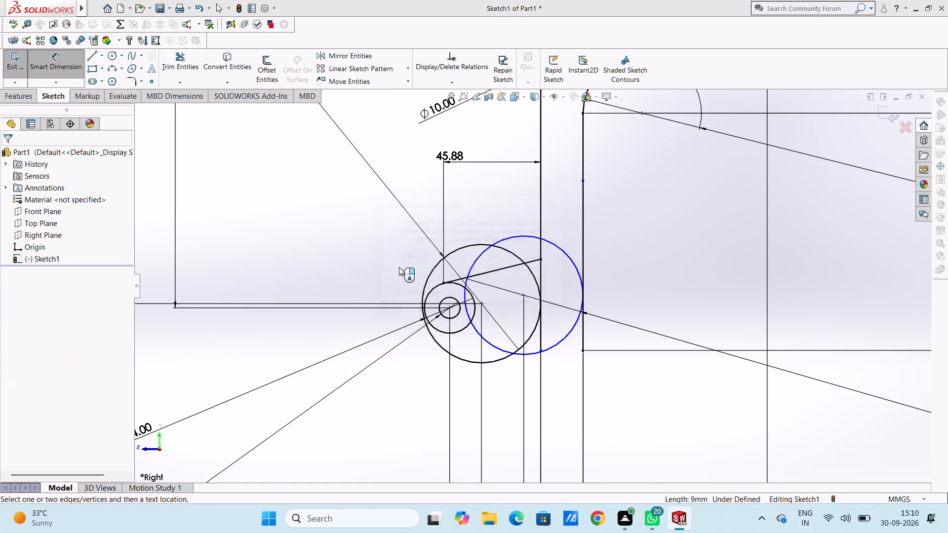
# Delete the lower 56 mm circle that touches the arm's inner vertical line, together with its dimensions.
pyautogui.click(481, 334)
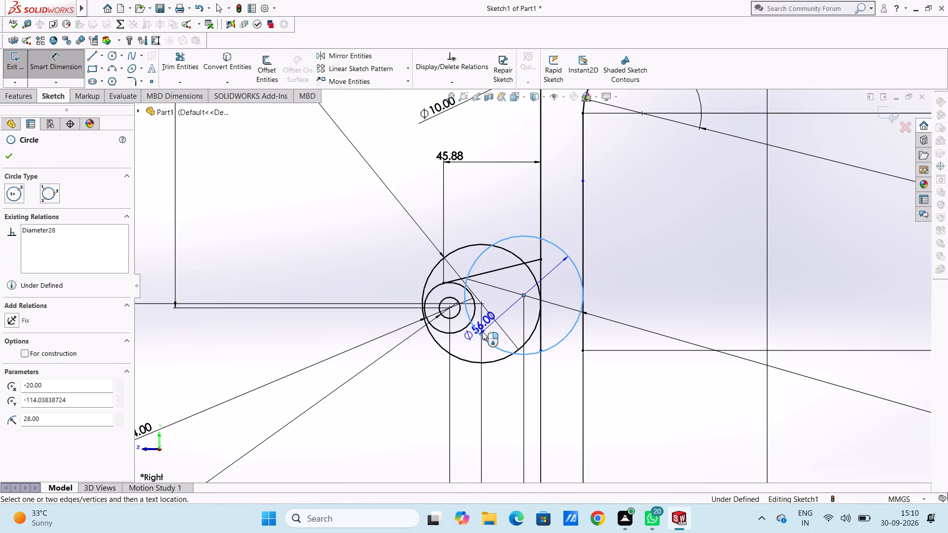
pyautogui.press('Delete')
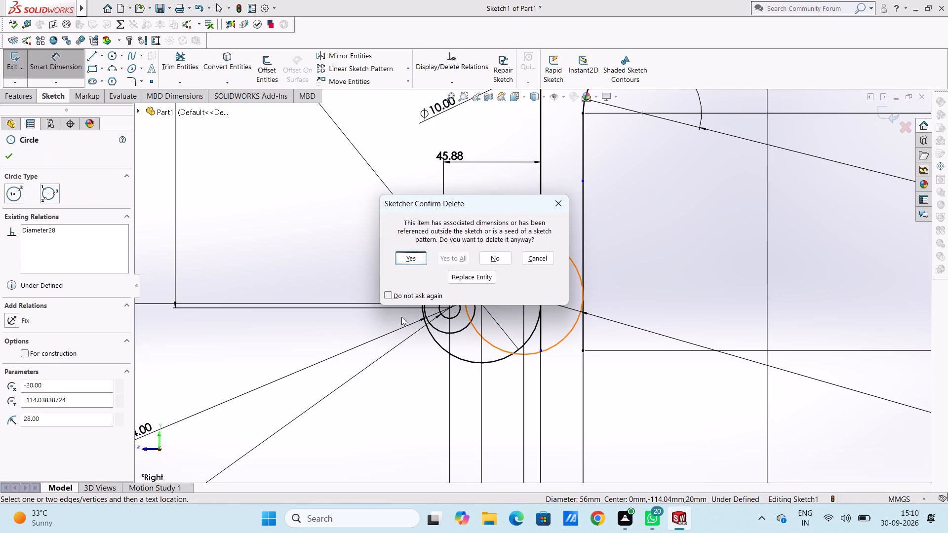
pyautogui.click(404, 259)
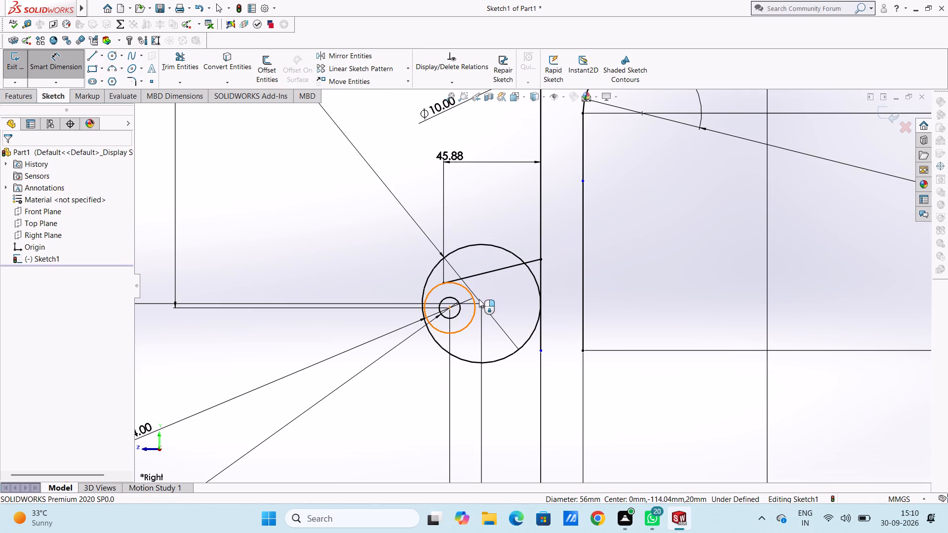
# Set the vertical distance from the arm's top line to the remaining lower 56 mm circle's centre to 125 mm.
pyautogui.scroll(5, 446, 293)
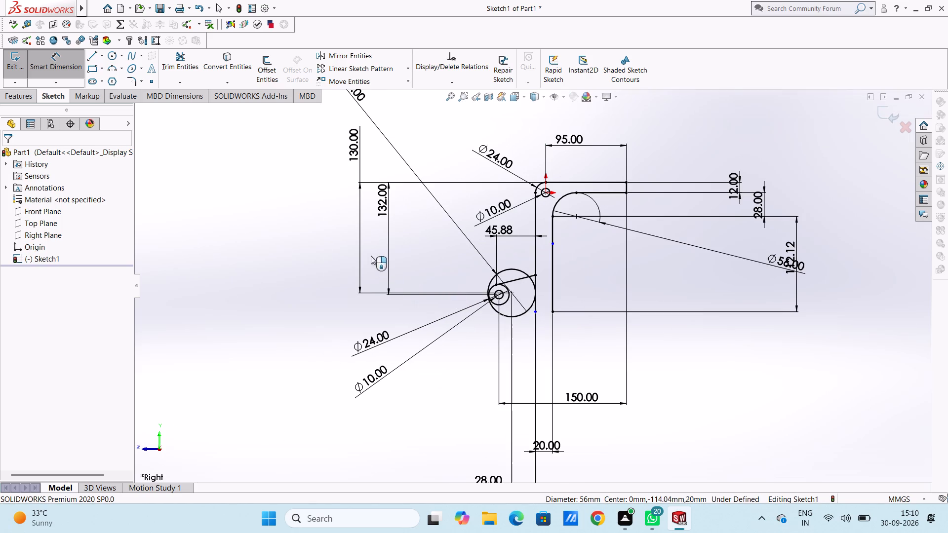
pyautogui.doubleClick(355, 151)
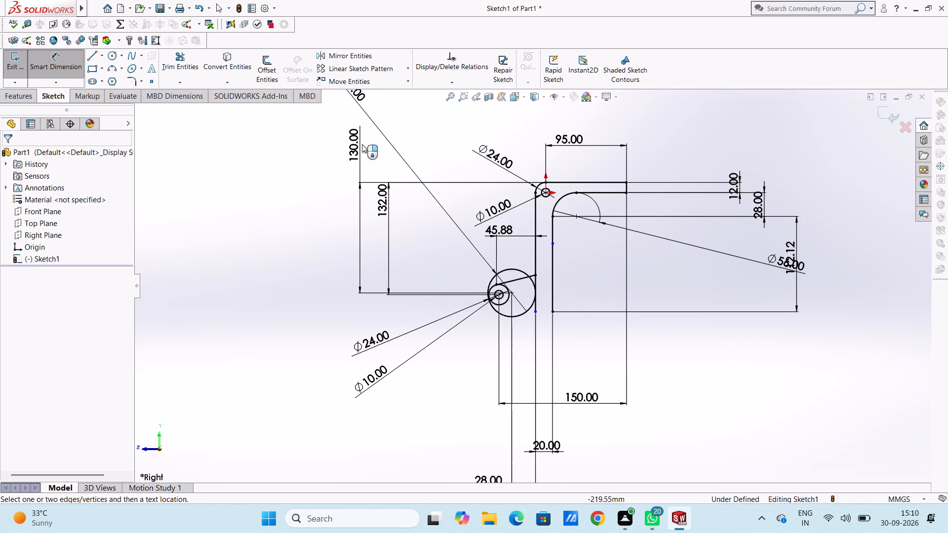
pyautogui.click(374, 157)
pyautogui.doubleClick(354, 146)
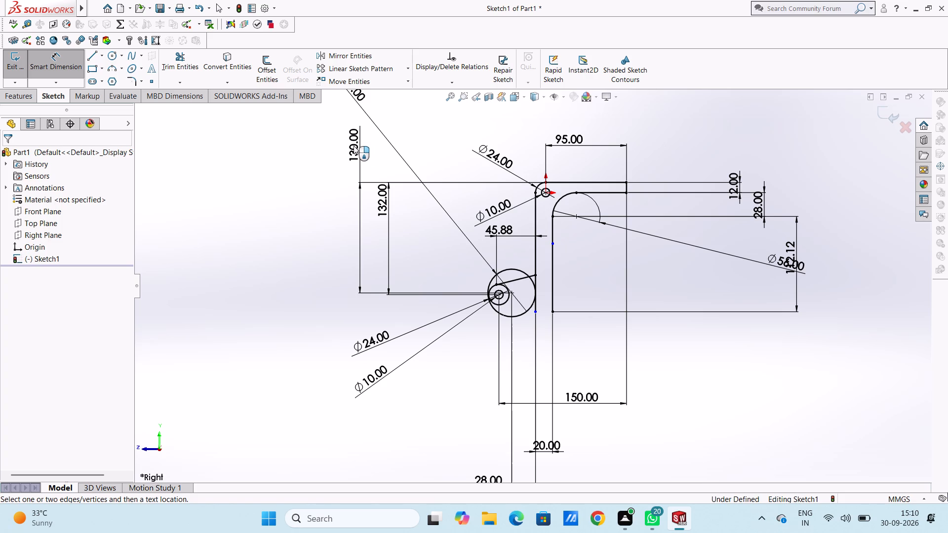
pyautogui.press('Escape')
pyautogui.doubleClick(357, 149)
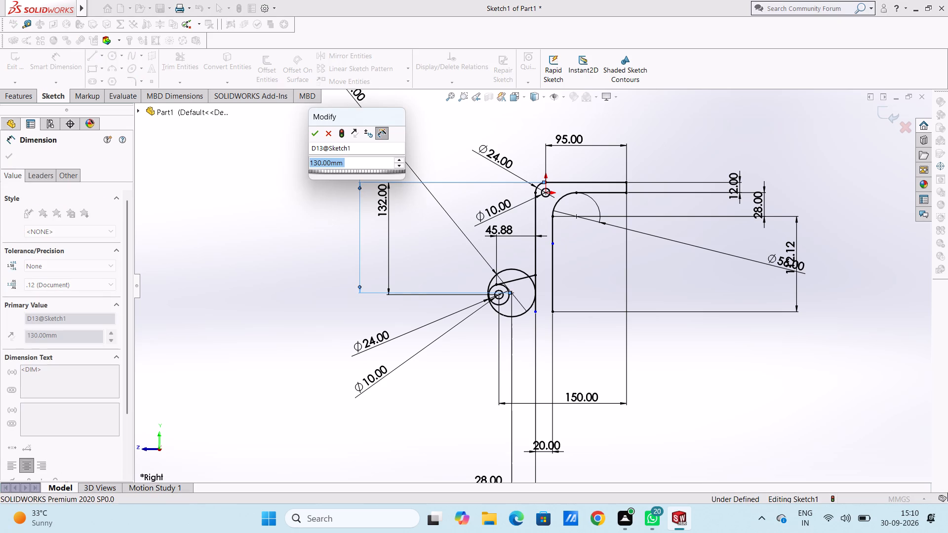
pyautogui.write('125')
pyautogui.press('Return')
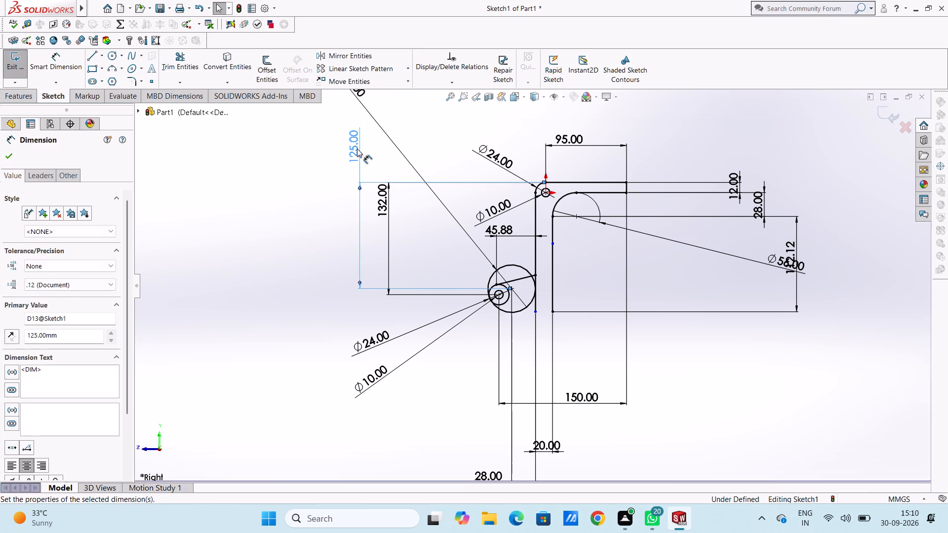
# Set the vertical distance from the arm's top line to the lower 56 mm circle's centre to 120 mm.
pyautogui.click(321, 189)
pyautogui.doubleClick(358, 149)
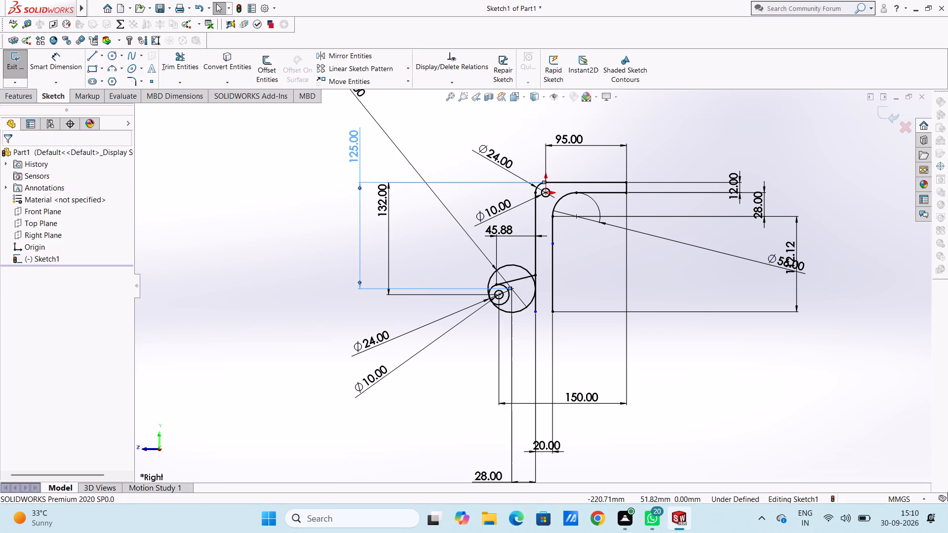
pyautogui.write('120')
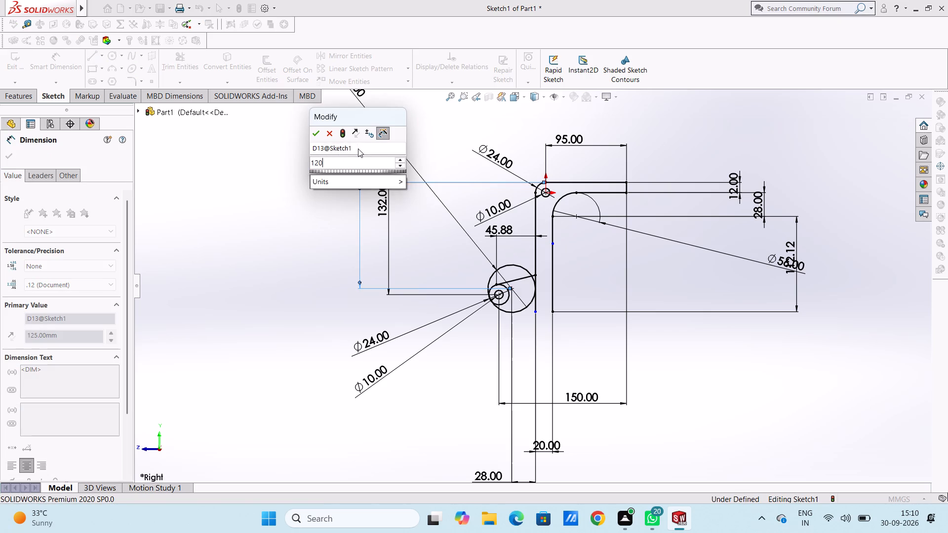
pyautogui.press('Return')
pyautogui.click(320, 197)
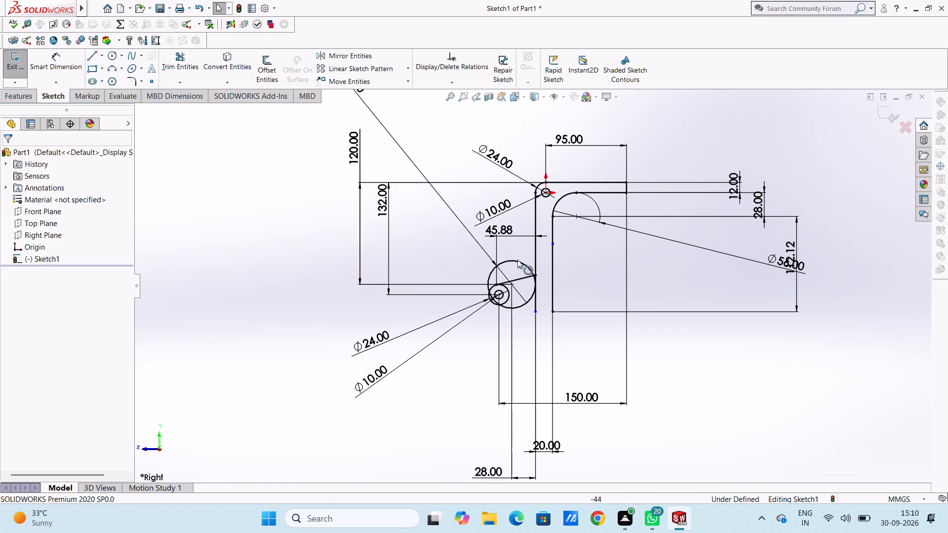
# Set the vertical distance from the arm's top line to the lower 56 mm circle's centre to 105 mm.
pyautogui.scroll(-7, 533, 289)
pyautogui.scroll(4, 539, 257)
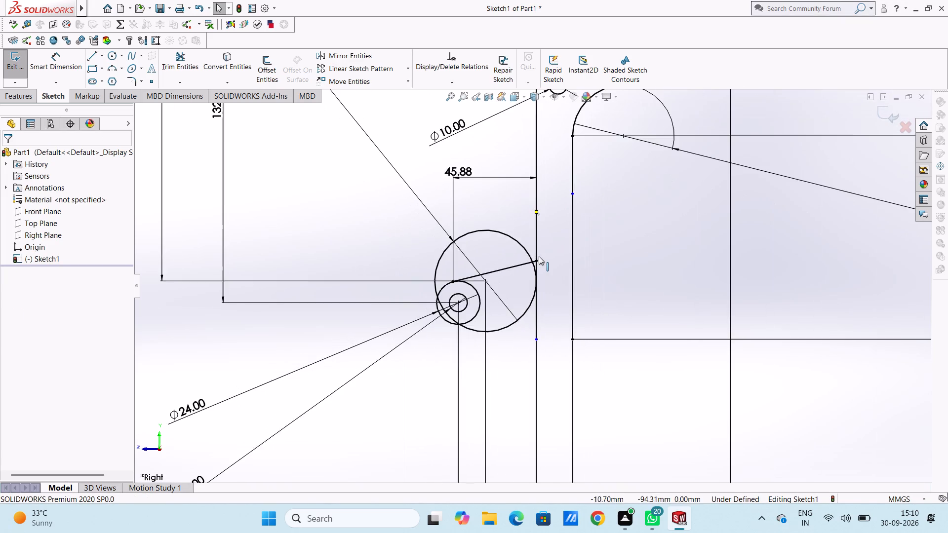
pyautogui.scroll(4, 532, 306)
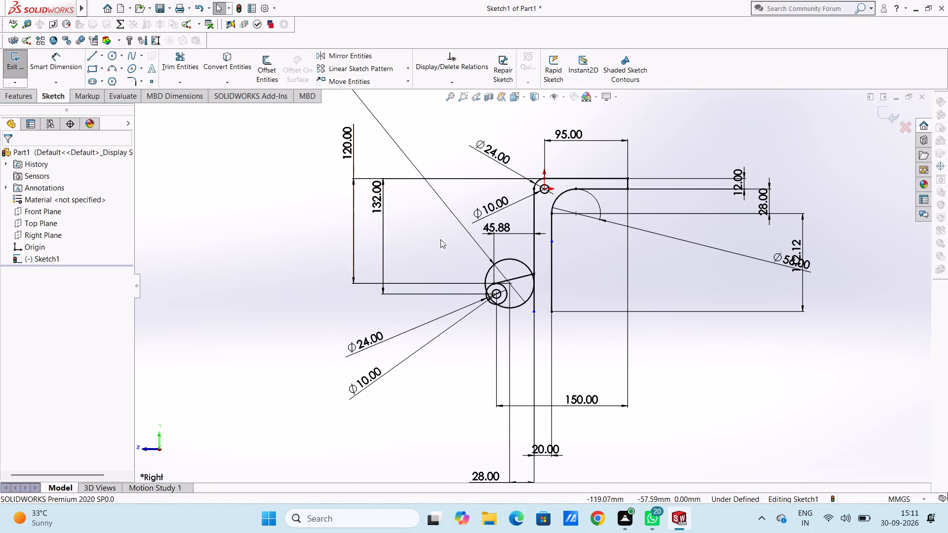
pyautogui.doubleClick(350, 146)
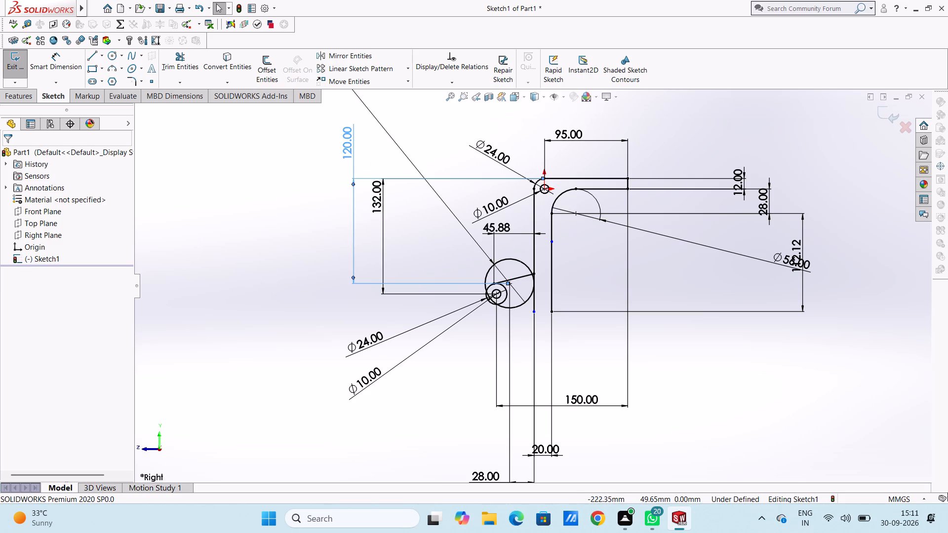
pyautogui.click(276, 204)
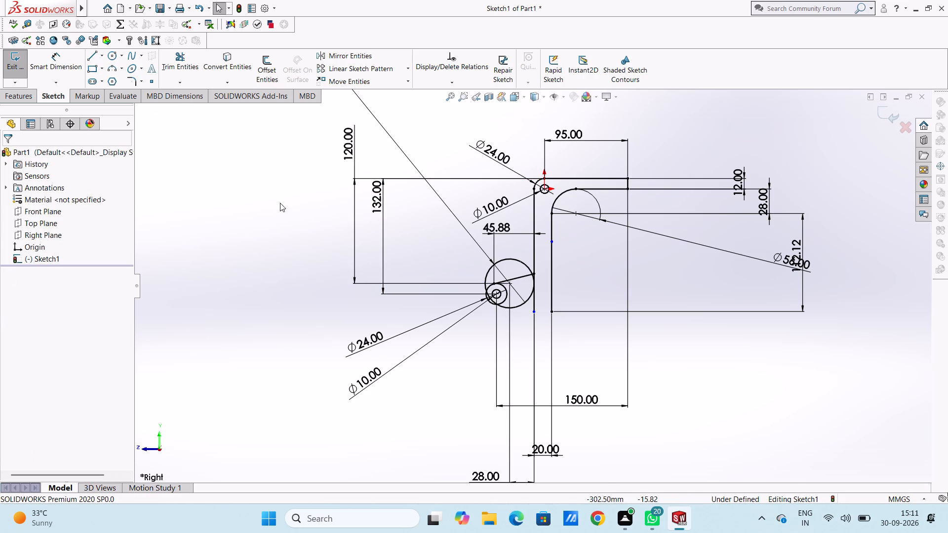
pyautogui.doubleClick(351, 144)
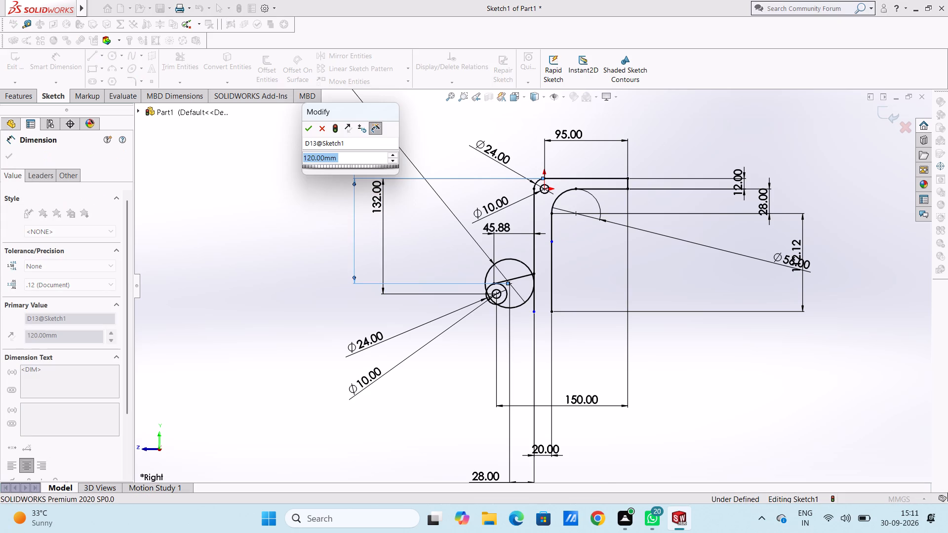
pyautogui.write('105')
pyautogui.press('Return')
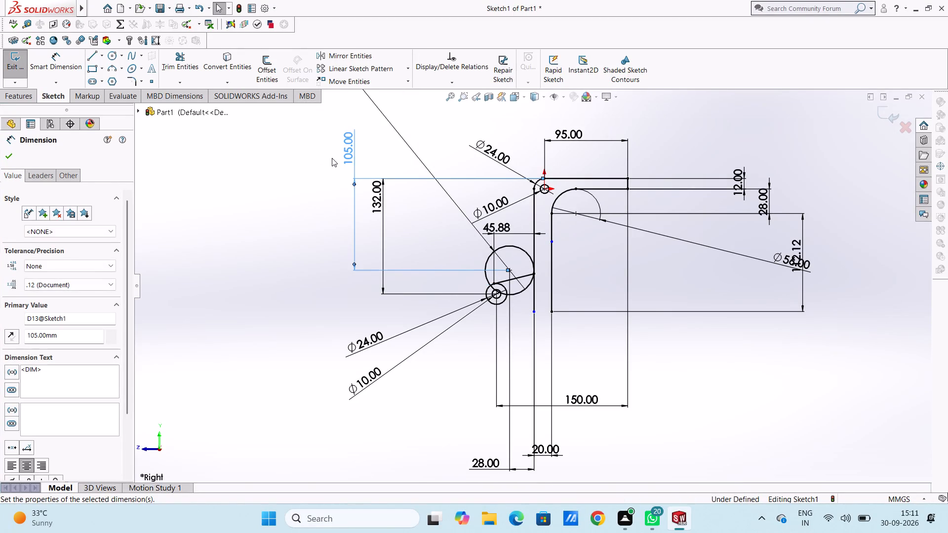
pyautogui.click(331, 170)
# Set the vertical distance from the arm's top line to the lower 56 mm circle's centre to 110 mm.
pyautogui.scroll(-5, 513, 288)
pyautogui.scroll(-3, 559, 245)
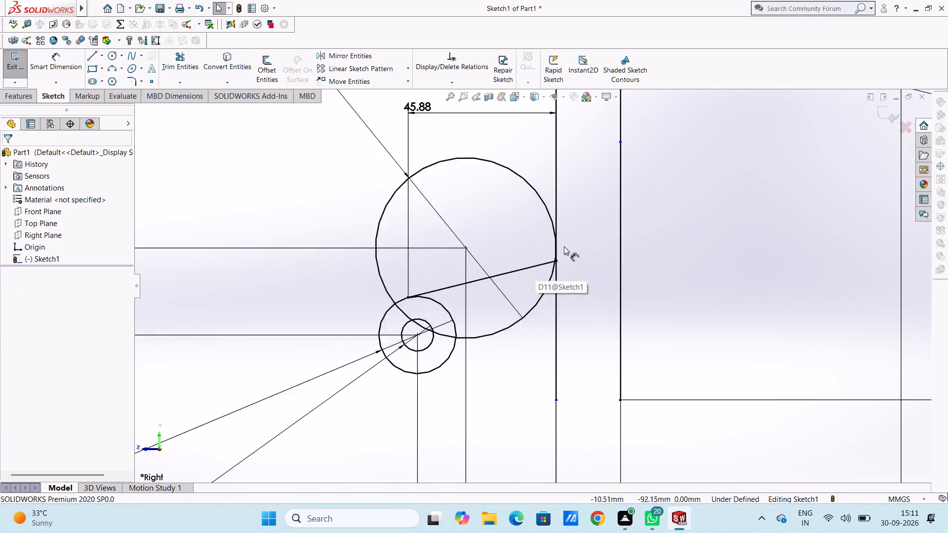
pyautogui.scroll(-1, 564, 246)
pyautogui.scroll(-4, 536, 286)
pyautogui.scroll(2, 562, 242)
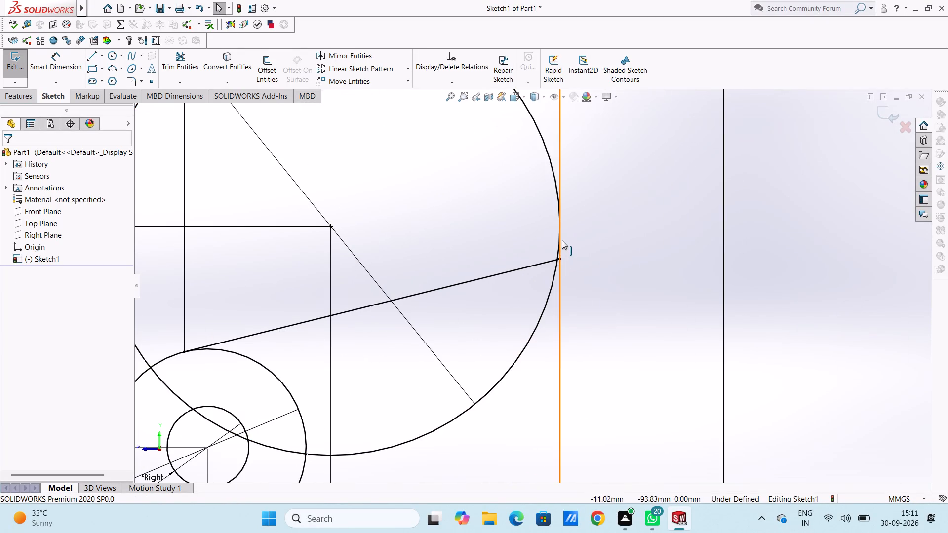
pyautogui.scroll(7, 562, 240)
pyautogui.scroll(4, 495, 258)
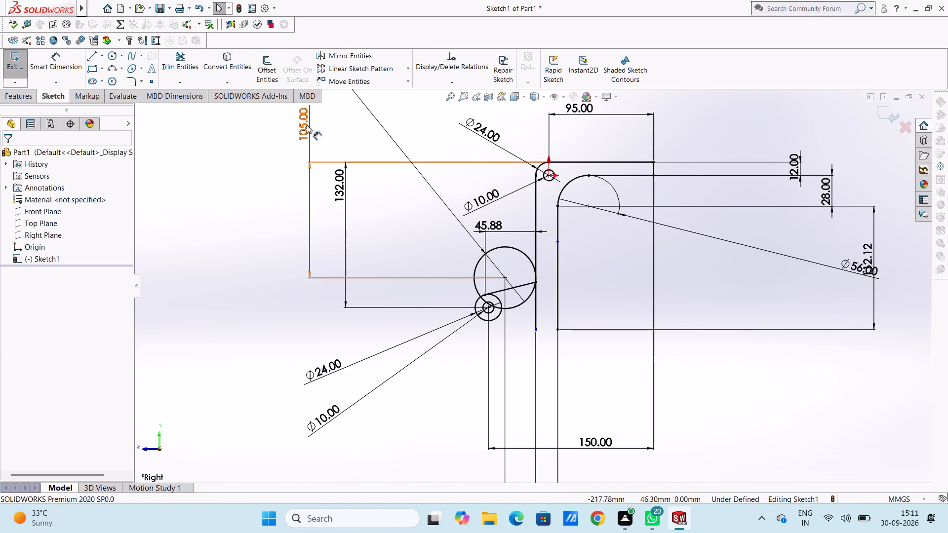
pyautogui.doubleClick(304, 127)
pyautogui.write('110')
pyautogui.press('Return')
pyautogui.click(257, 246)
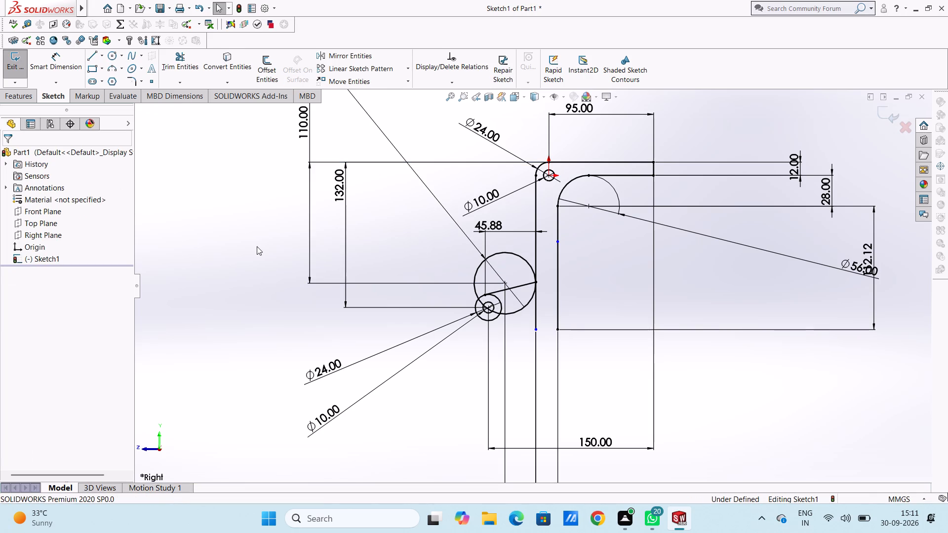
# Examine where the lower 56 mm circle meets the arm's vertical line and the end of the sloped line.
pyautogui.scroll(-3, 464, 290)
pyautogui.scroll(-5, 619, 277)
pyautogui.scroll(-3, 470, 274)
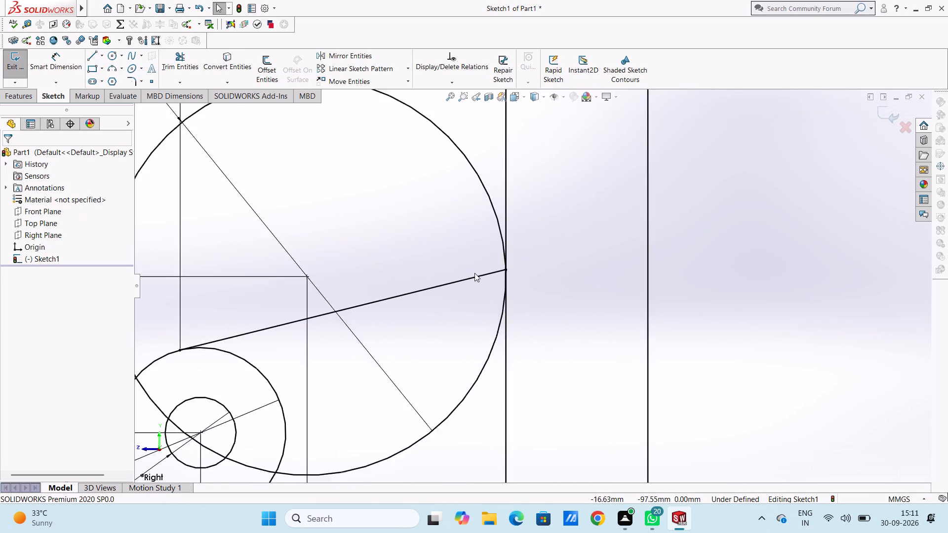
pyautogui.scroll(-1, 474, 273)
pyautogui.scroll(-4, 523, 266)
pyautogui.scroll(4, 539, 296)
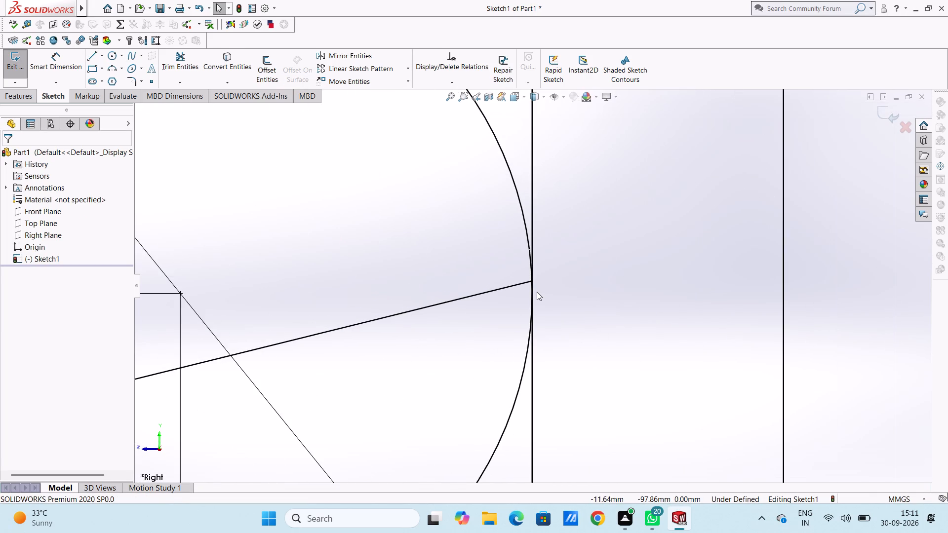
pyautogui.scroll(13, 537, 292)
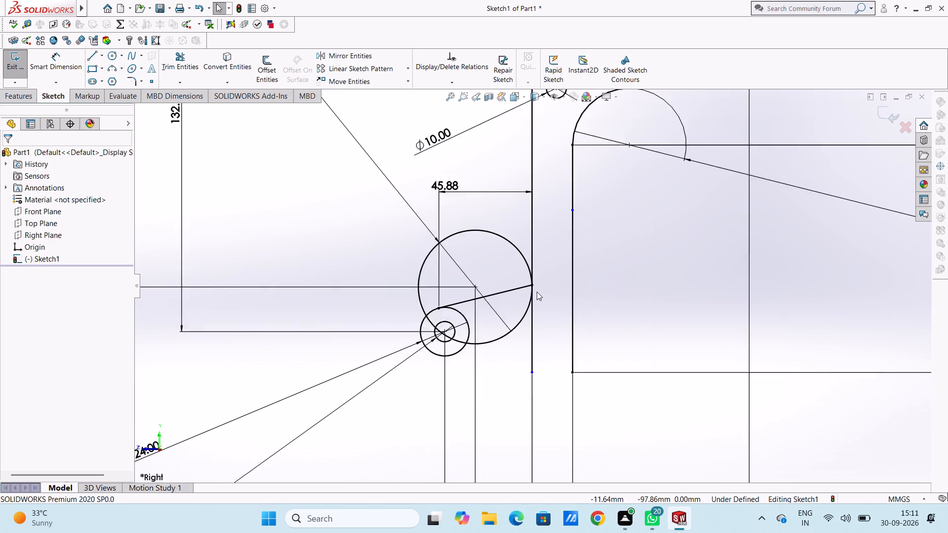
pyautogui.scroll(5, 537, 292)
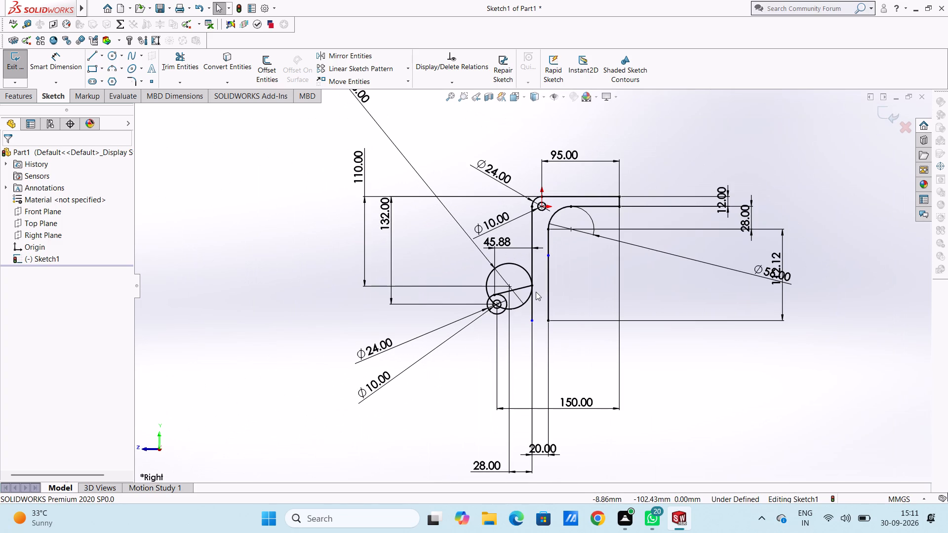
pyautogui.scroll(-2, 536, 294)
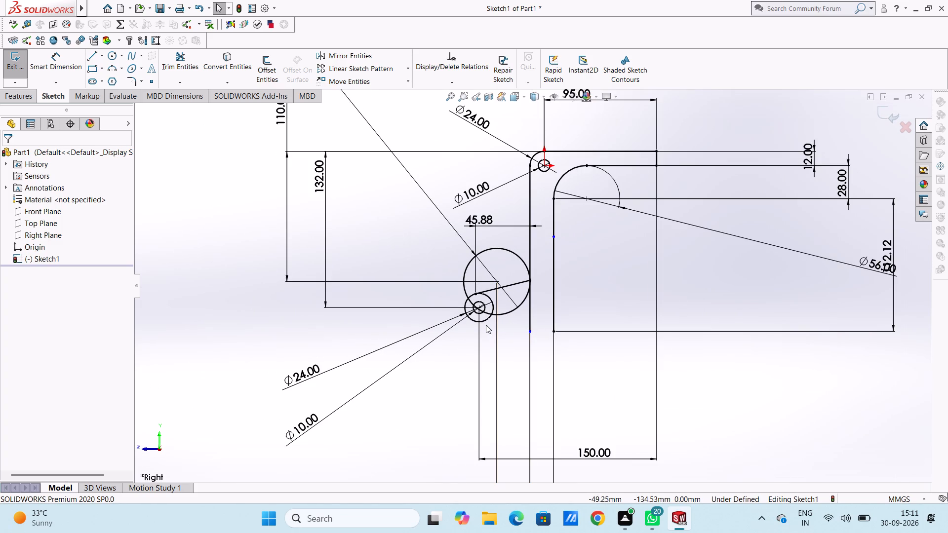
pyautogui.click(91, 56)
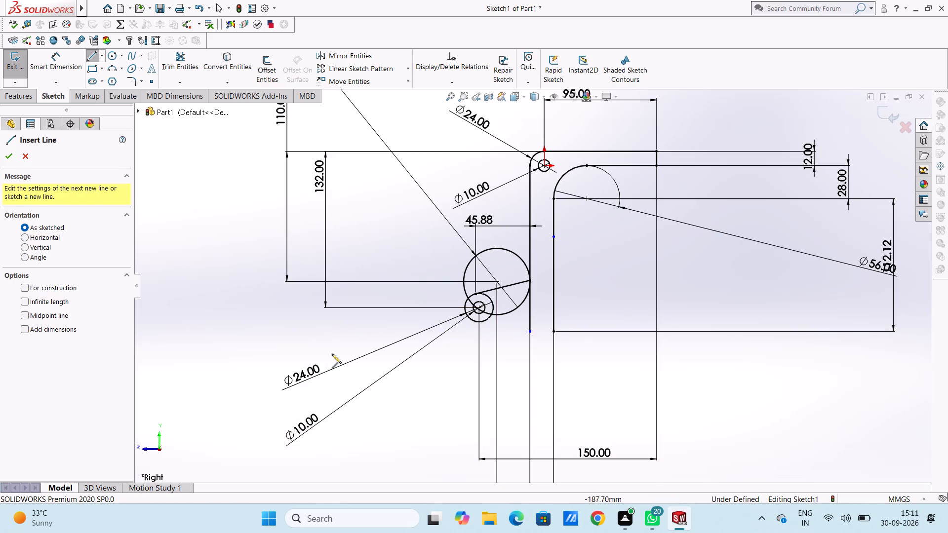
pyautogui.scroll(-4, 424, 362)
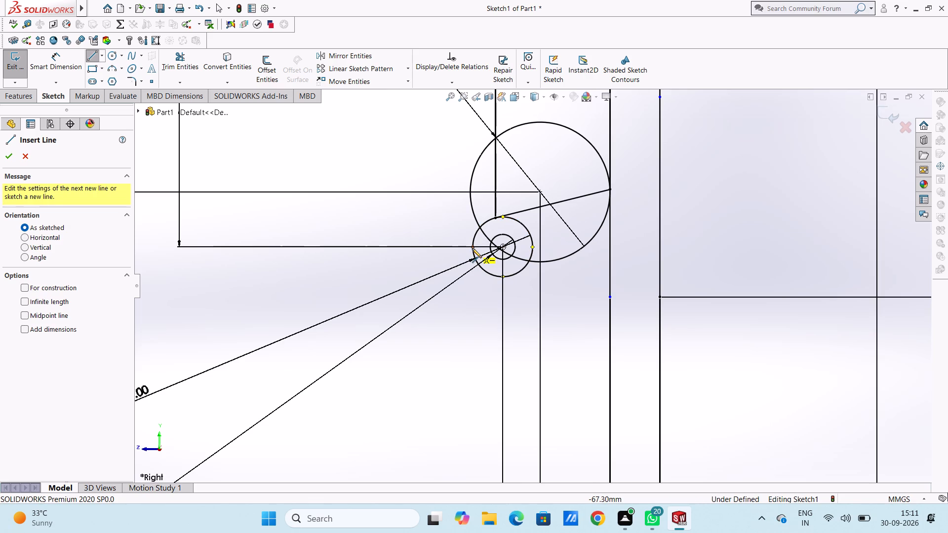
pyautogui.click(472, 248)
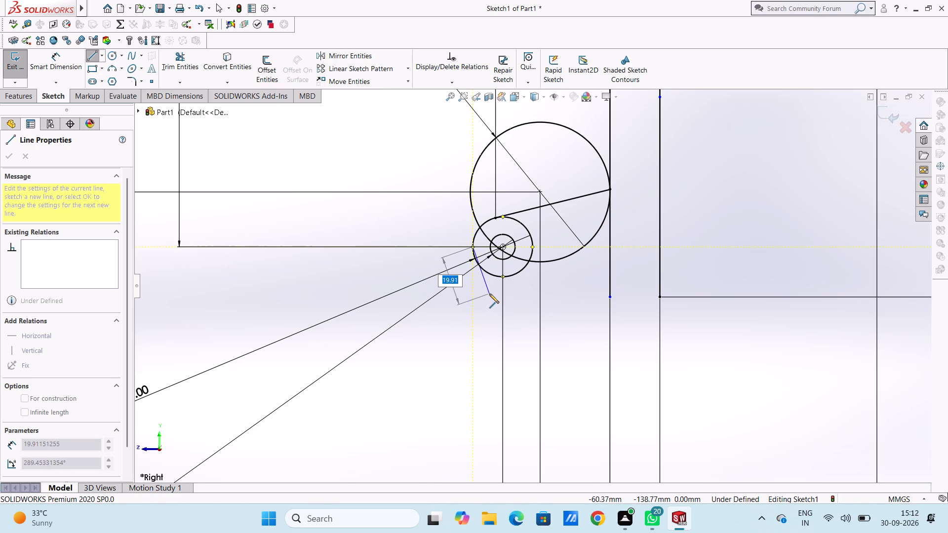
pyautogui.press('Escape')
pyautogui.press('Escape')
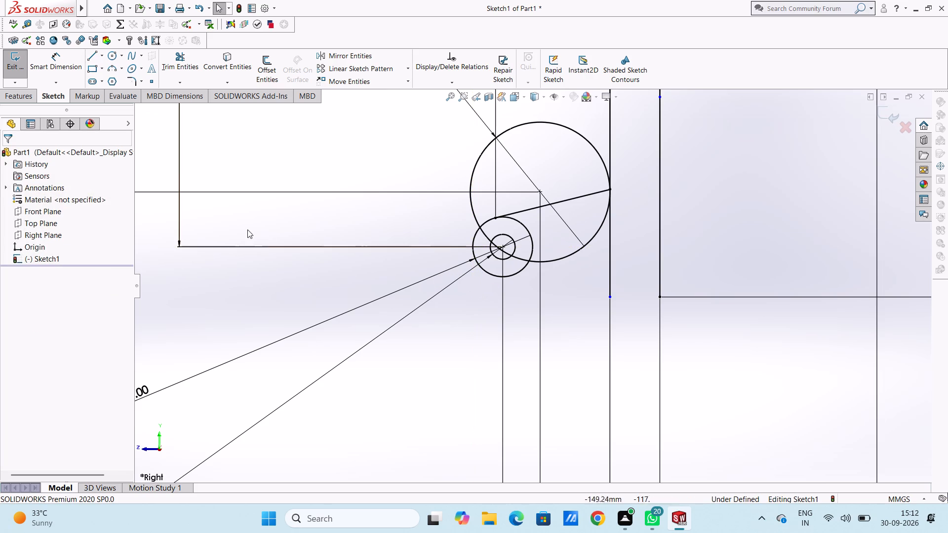
# Sketch two connected lines below the lower circles: about 16 mm down from the 24 mm circle, and about 38 mm up to the 56 mm circle.
pyautogui.click(93, 52)
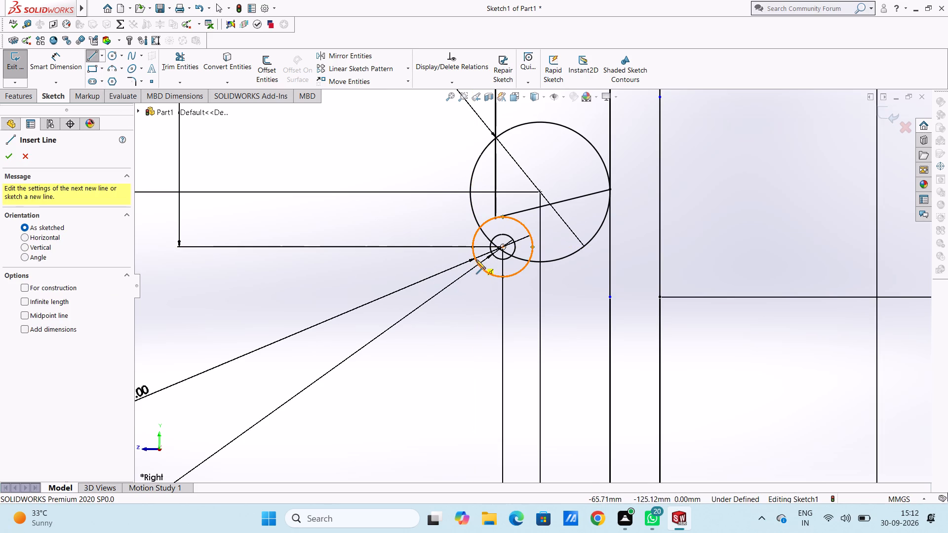
pyautogui.click(475, 260)
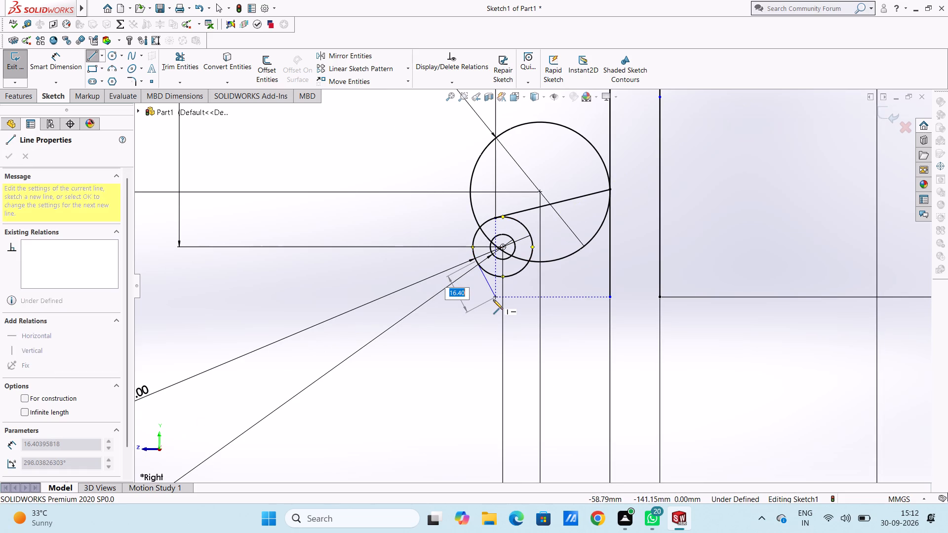
pyautogui.click(493, 300)
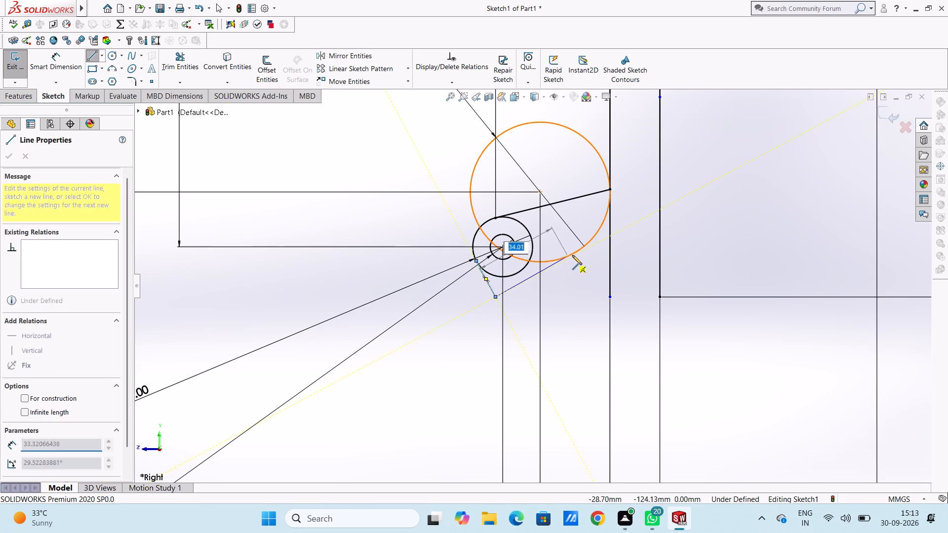
pyautogui.click(579, 250)
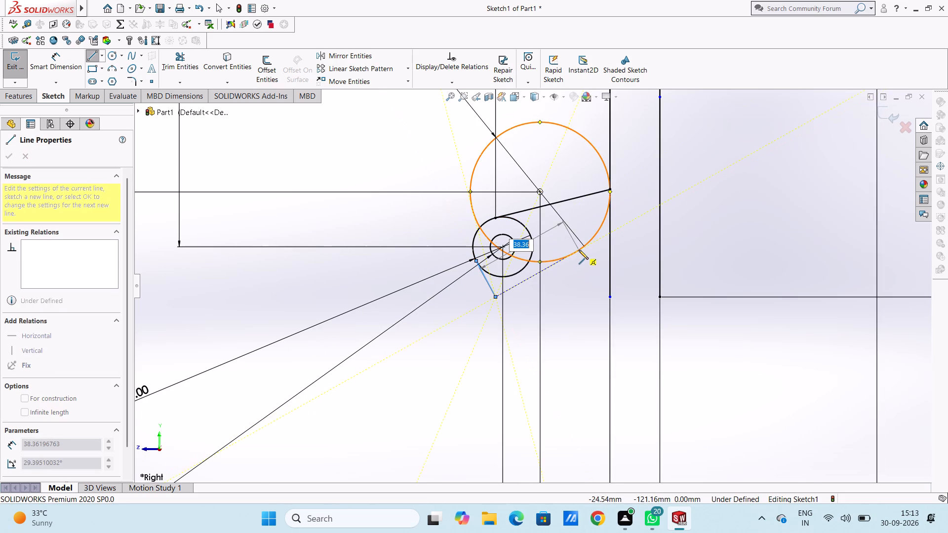
pyautogui.press('Escape')
pyautogui.press('Escape')
pyautogui.press('Escape')
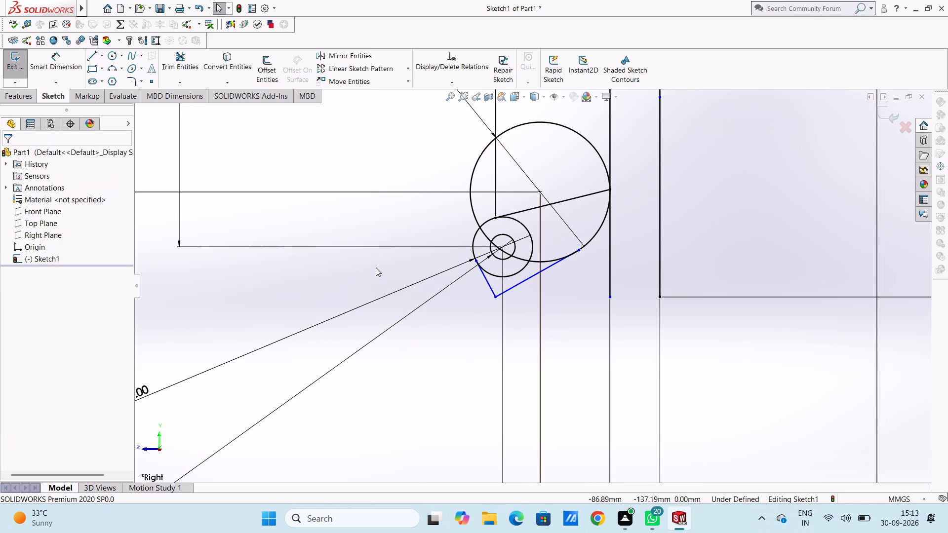
# Trim the lower 56 mm circle, keeping only the arc between the arm's vertical line and the new longer line.
pyautogui.click(180, 58)
pyautogui.click(515, 128)
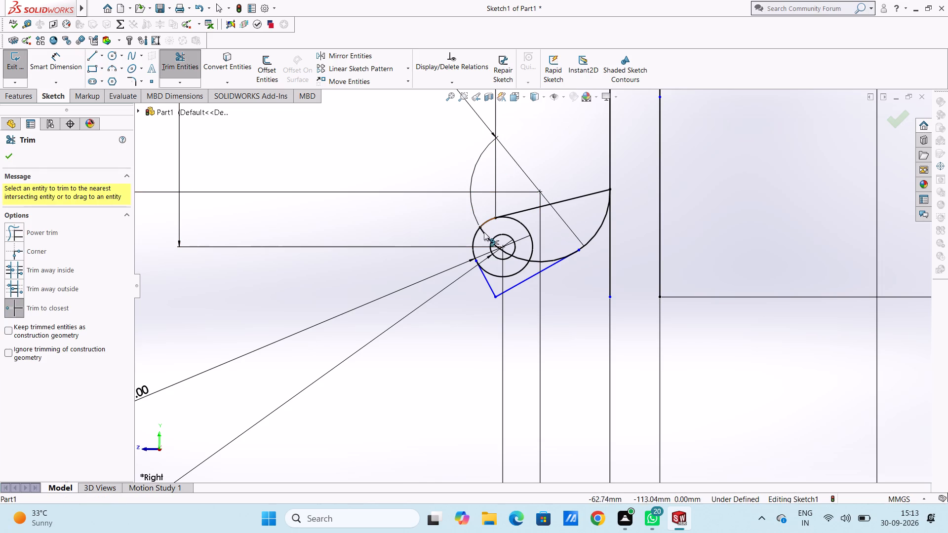
pyautogui.click(486, 235)
pyautogui.click(502, 247)
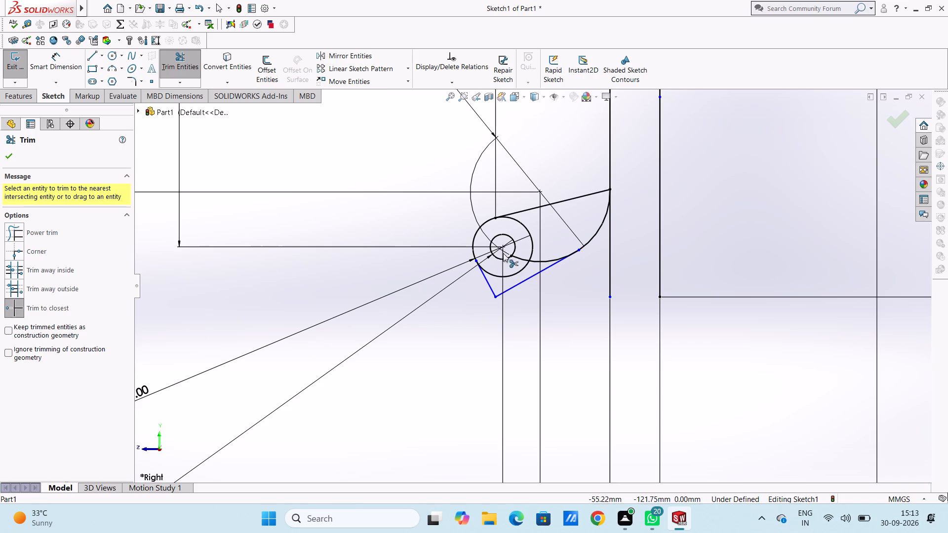
pyautogui.click(518, 259)
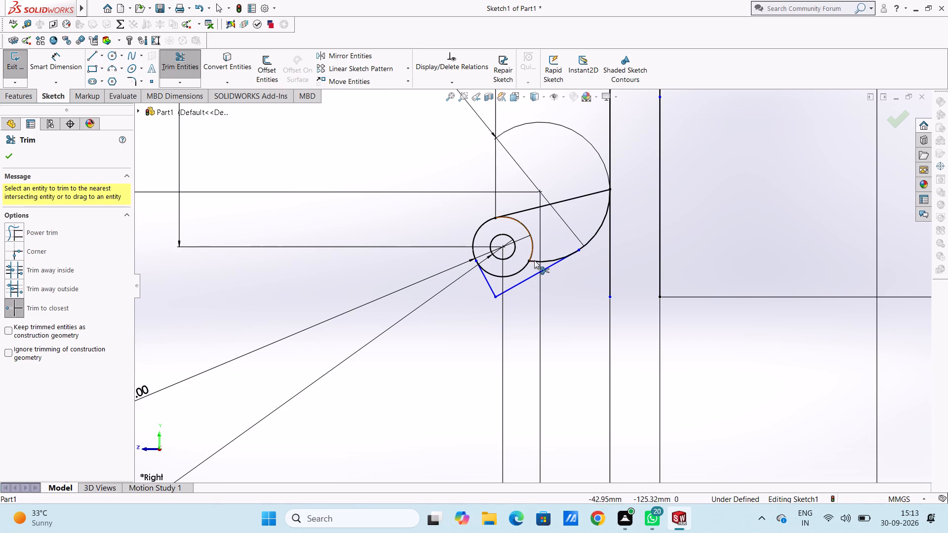
pyautogui.click(535, 260)
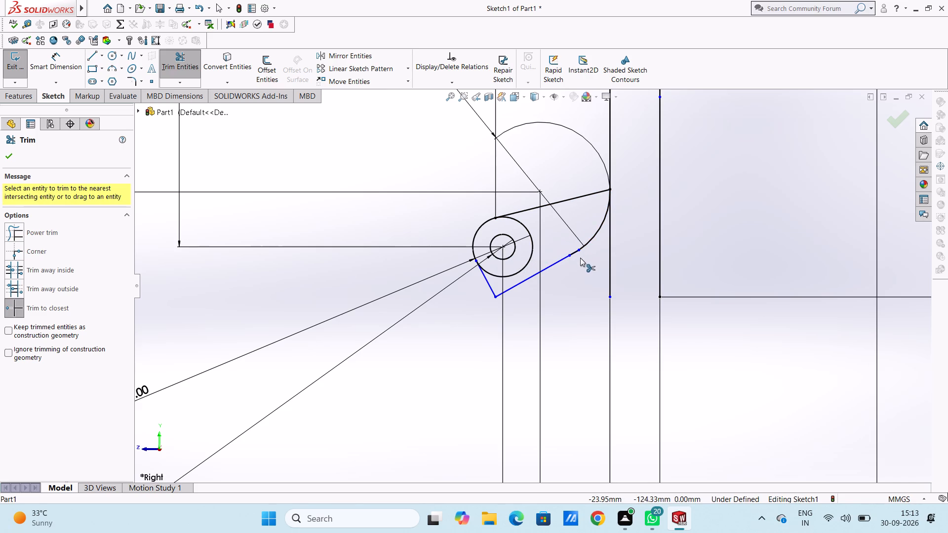
pyautogui.press('Escape')
pyautogui.press('Escape')
pyautogui.press('Escape')
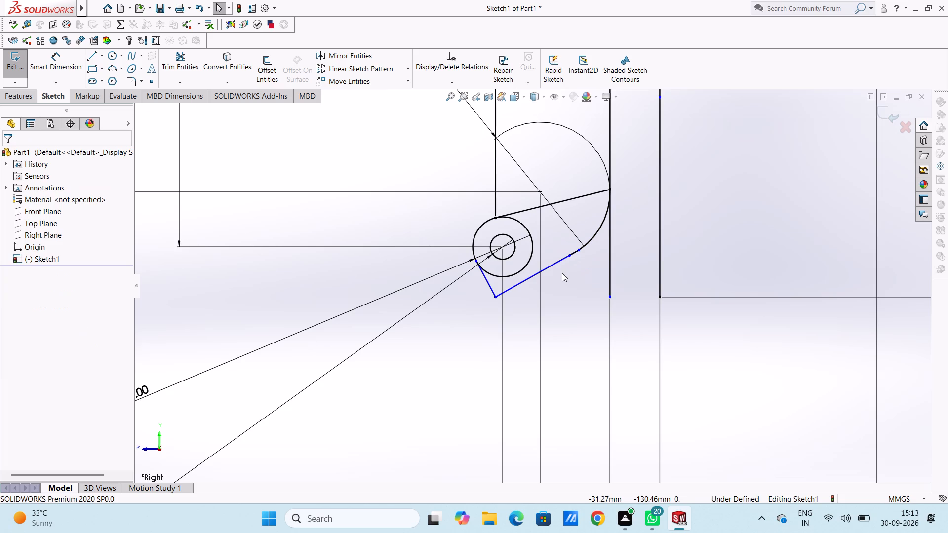
# Add a tangent relation between the longer new line and the remaining lower arc.
pyautogui.click(551, 265)
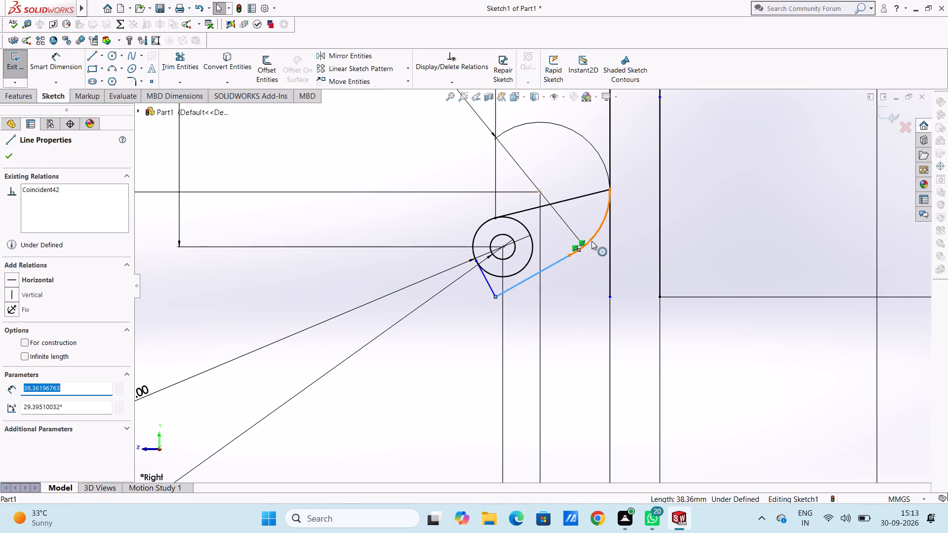
pyautogui.keyDown('ctrl'); pyautogui.click(592, 240); pyautogui.keyUp('ctrl')
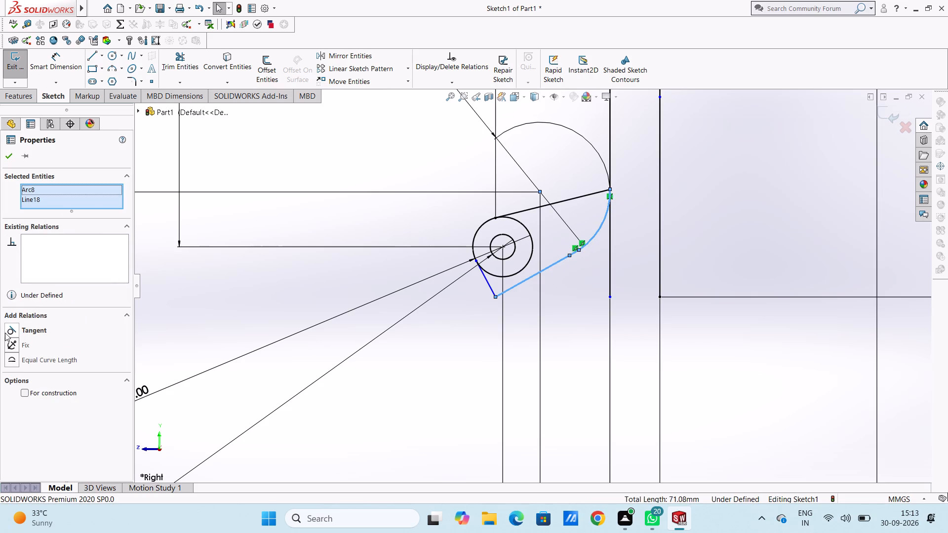
pyautogui.click(10, 332)
pyautogui.click(227, 297)
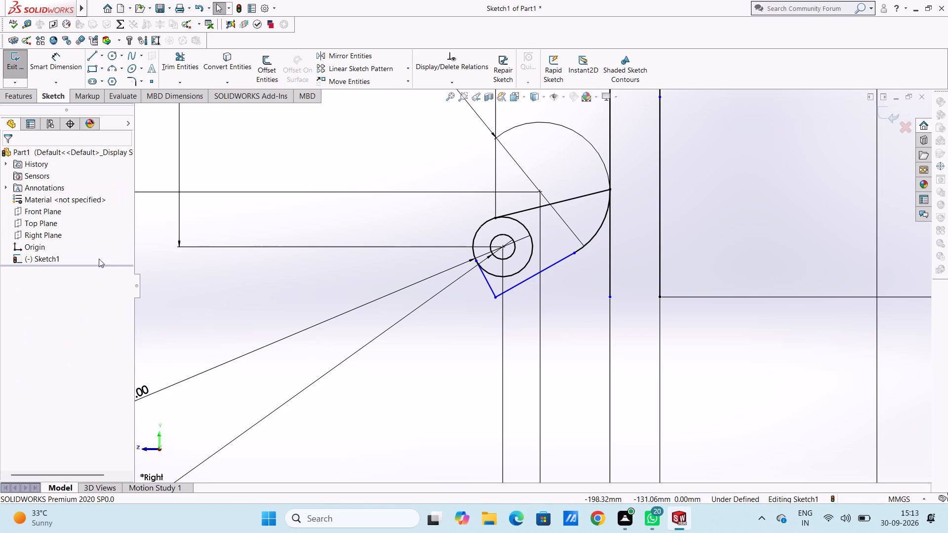
# Dimension the length of the short line that runs down from the lower 24 mm circle.
pyautogui.click(55, 70)
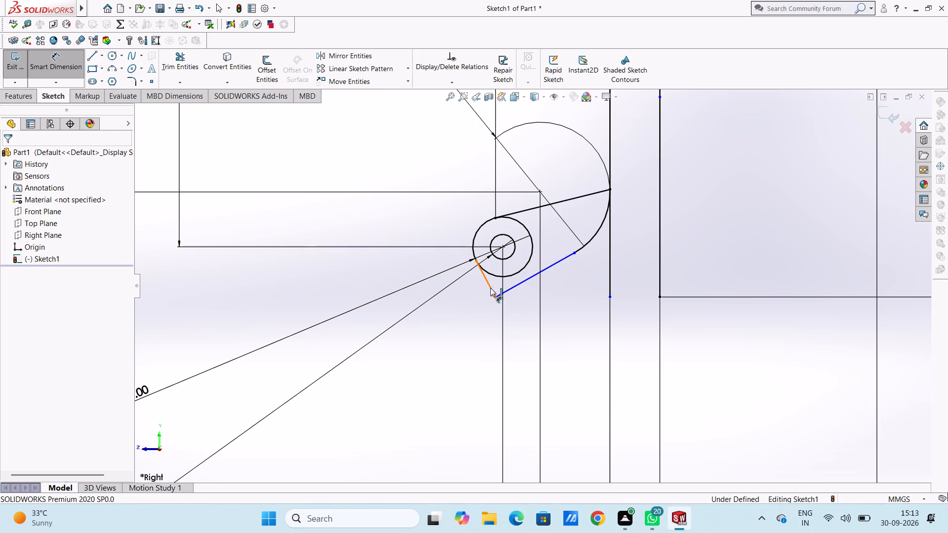
pyautogui.click(490, 281)
pyautogui.click(307, 343)
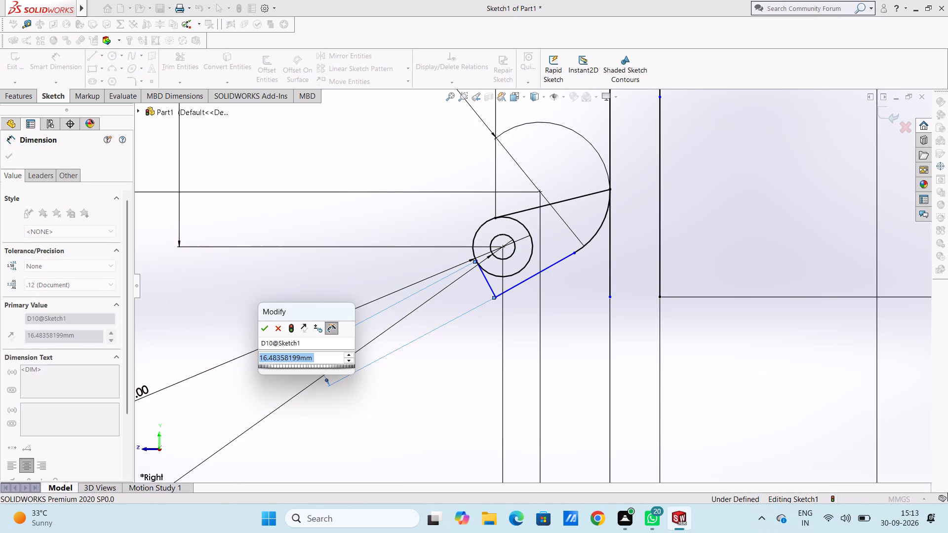
pyautogui.click(264, 328)
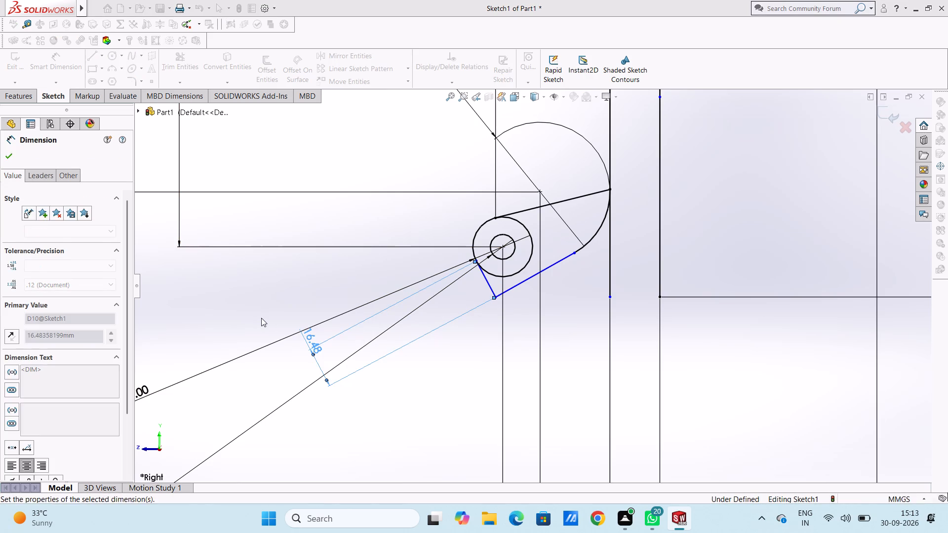
pyautogui.click(262, 316)
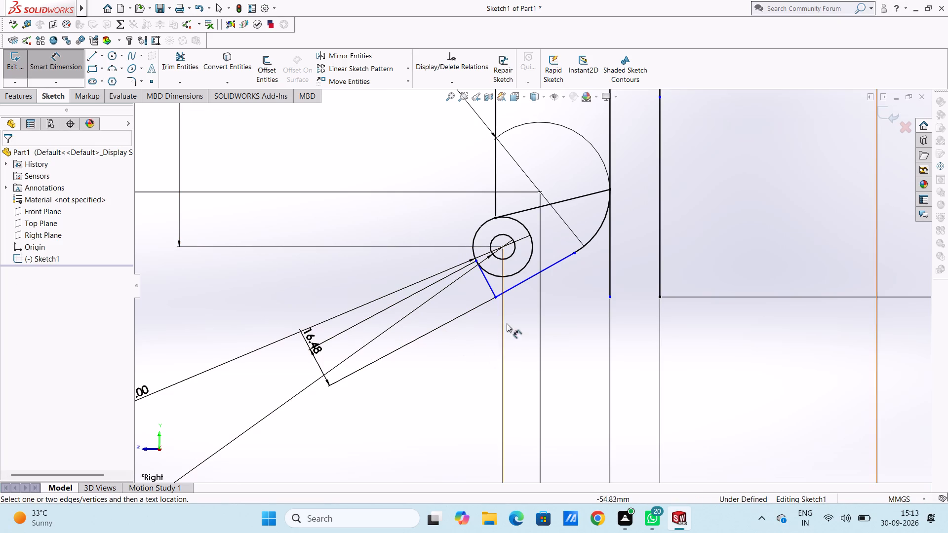
# Dimension the horizontal span of the longer sloped line that is tangent to the lower 56 mm arc.
pyautogui.click(530, 277)
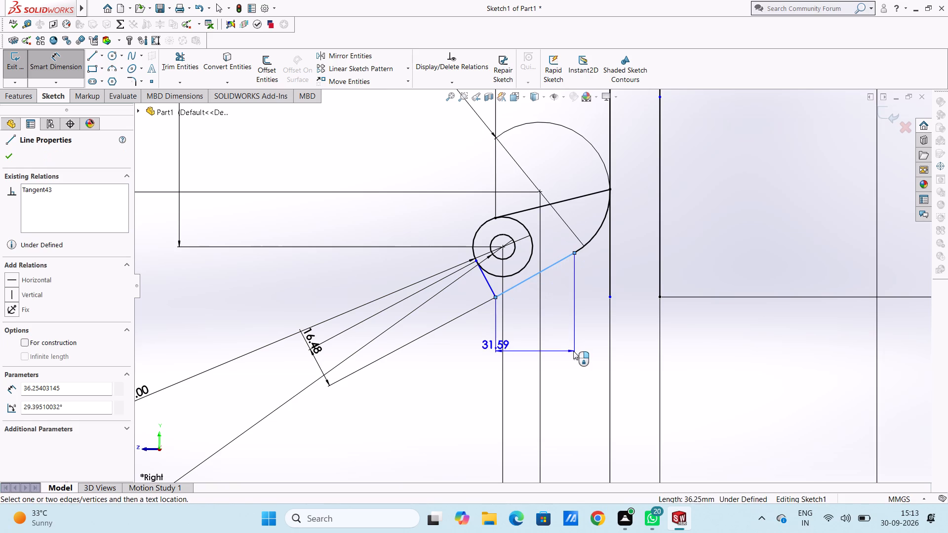
pyautogui.scroll(2, 573, 351)
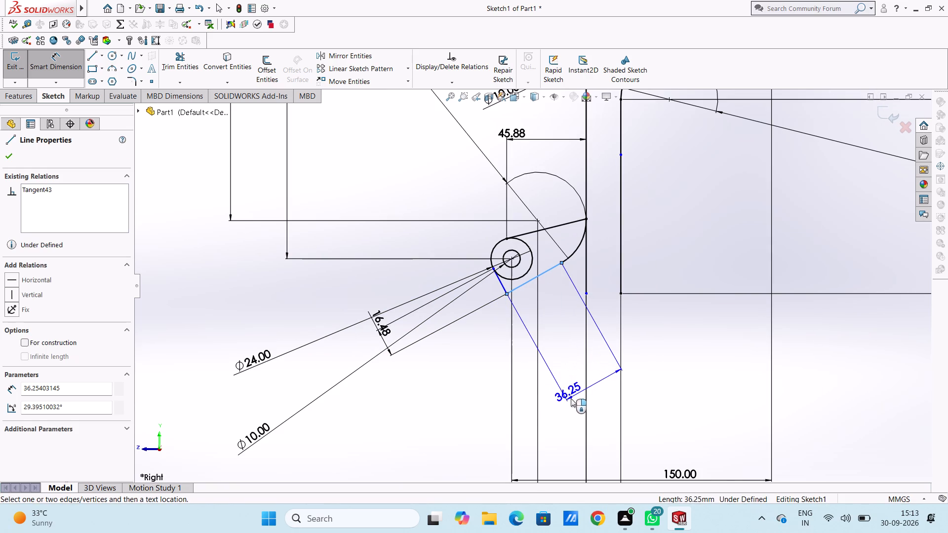
pyautogui.click(538, 414)
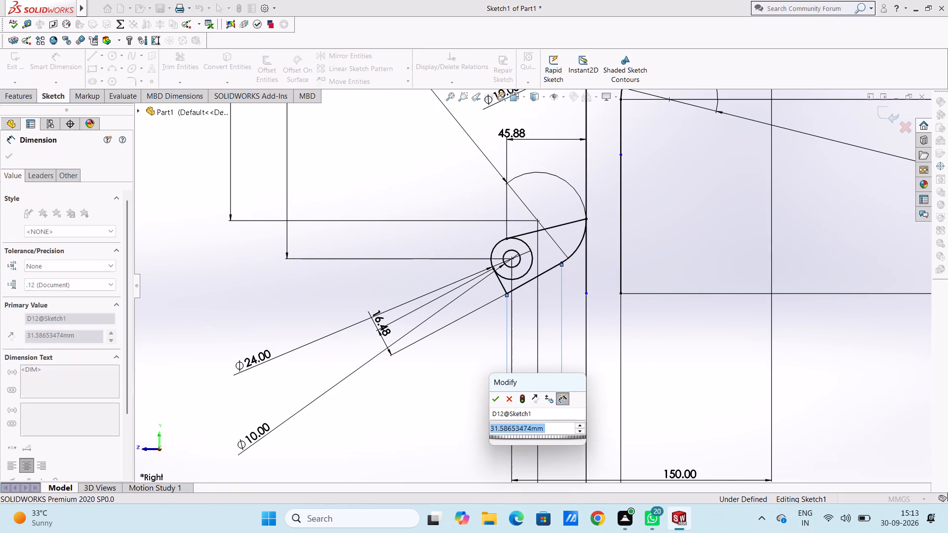
pyautogui.click(499, 399)
pyautogui.click(484, 394)
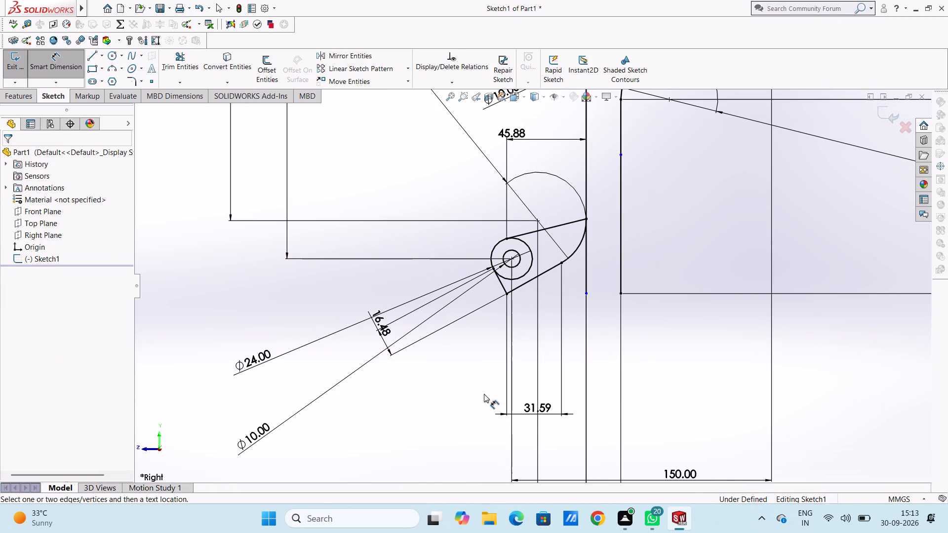
pyautogui.press('Escape')
pyautogui.press('Escape')
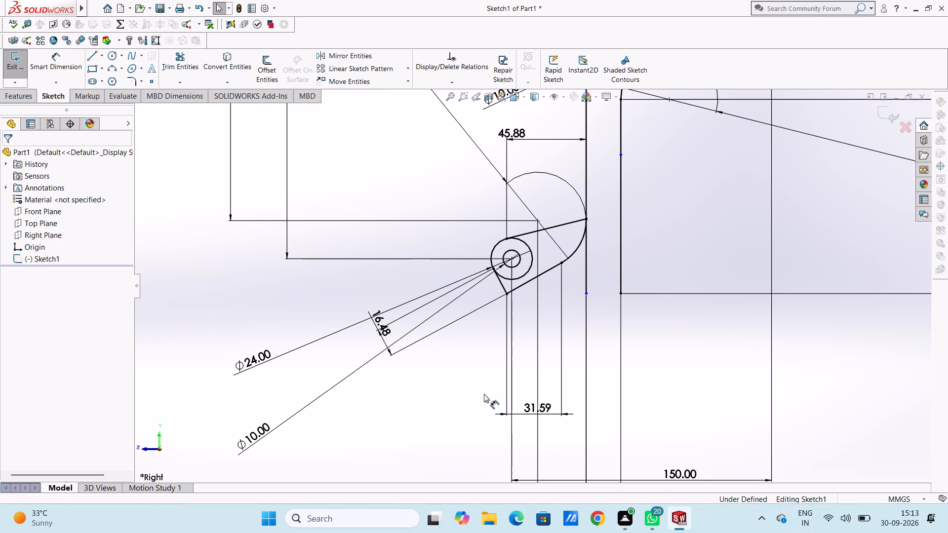
# Trim the lower 24 mm circle, removing the portion inside the profile between the upper sloped line and the short line.
pyautogui.click(181, 73)
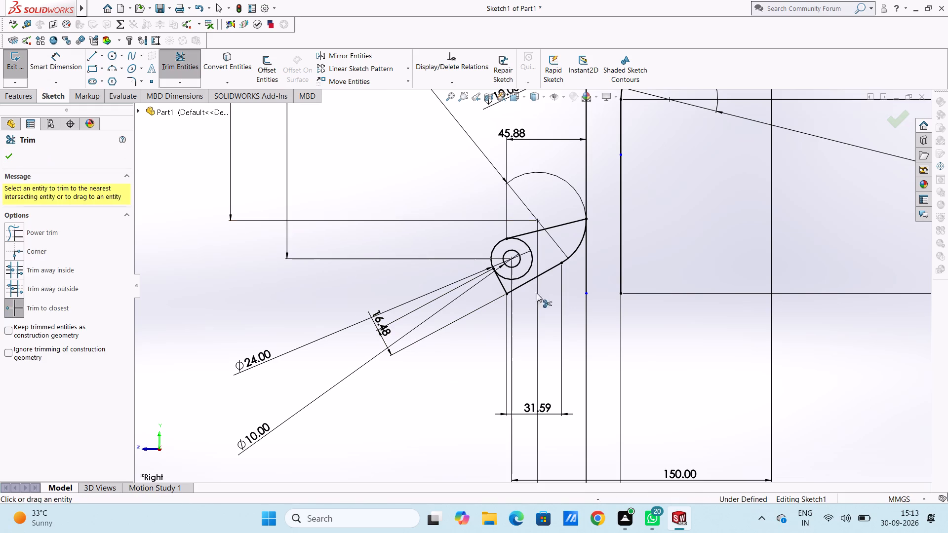
pyautogui.click(532, 268)
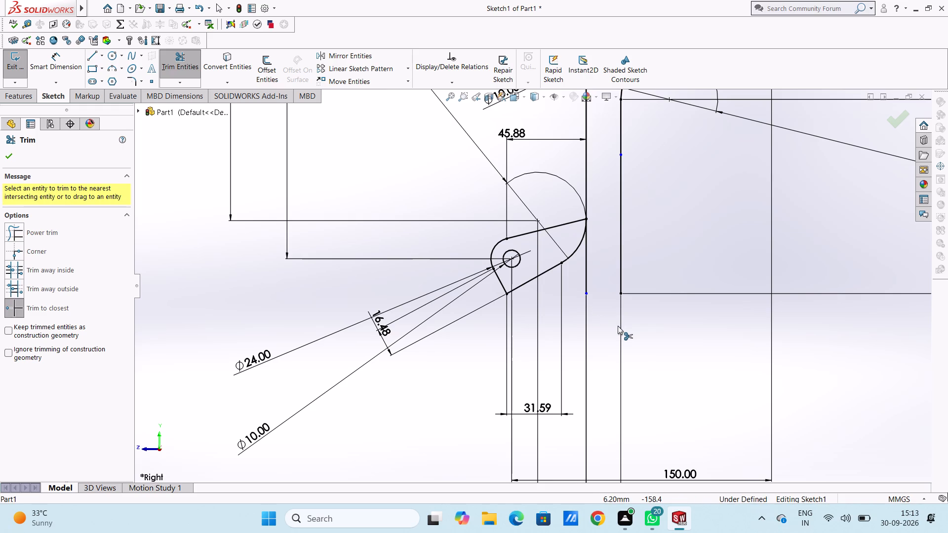
pyautogui.press('Escape')
pyautogui.press('Escape')
pyautogui.press('Escape')
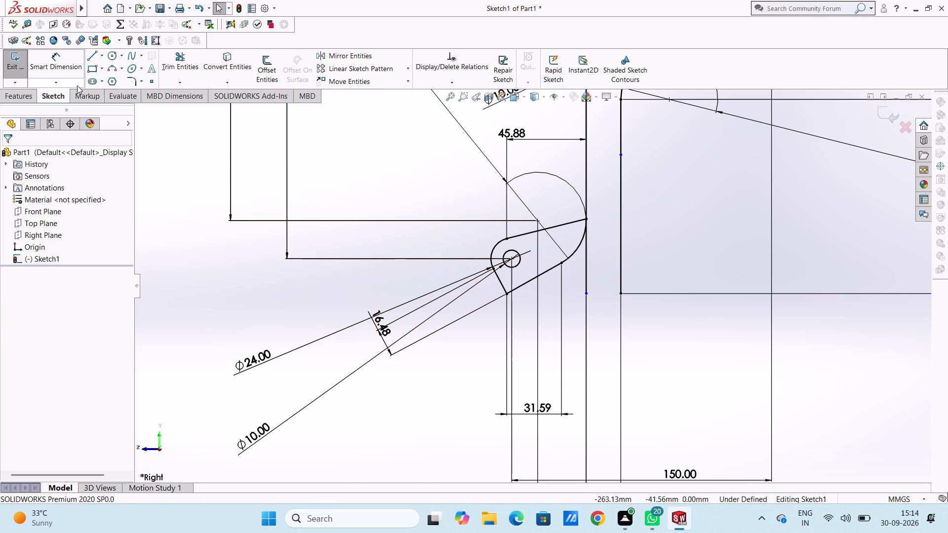
# Sketch a 6 mm line extending the short line past the lower corner, and an about 86 mm line perpendicular to it, crossing both arm verticals.
pyautogui.click(90, 58)
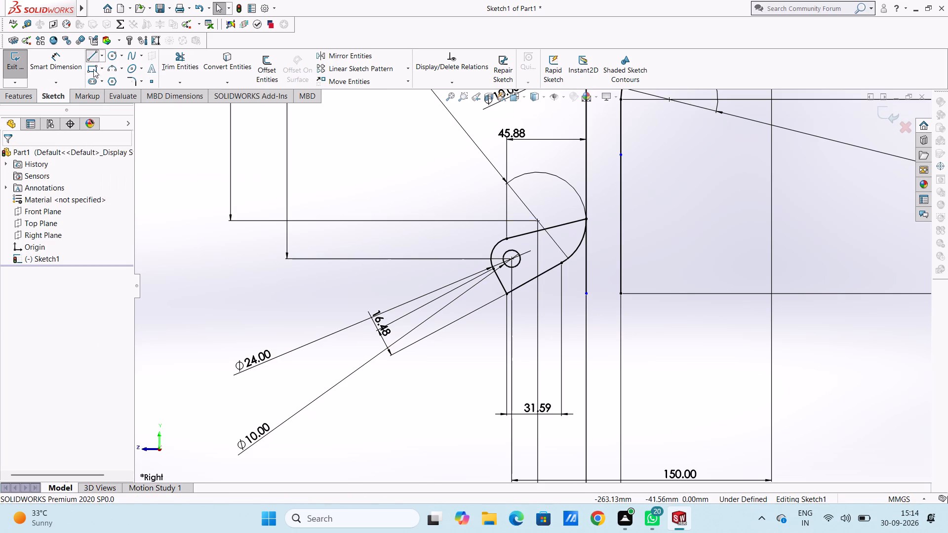
pyautogui.click(507, 295)
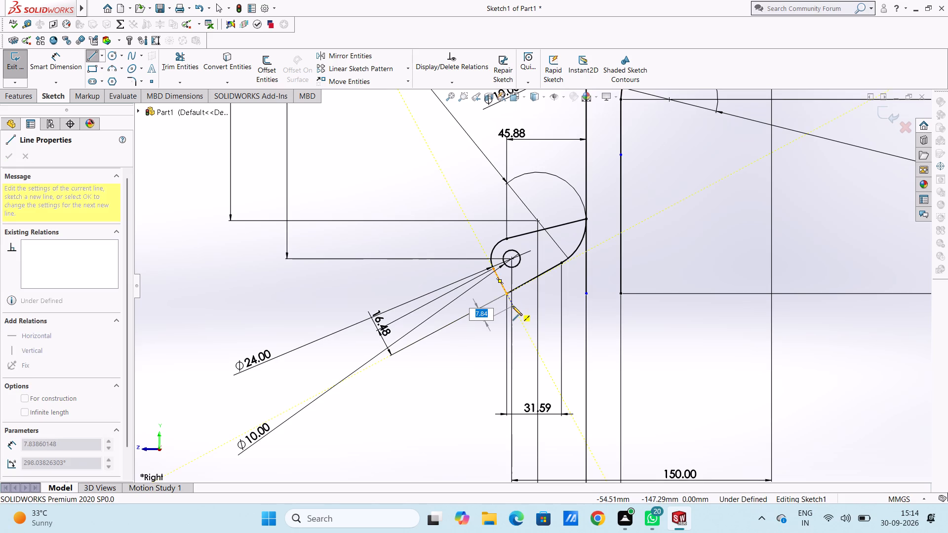
pyautogui.press('6')
pyautogui.press('Return')
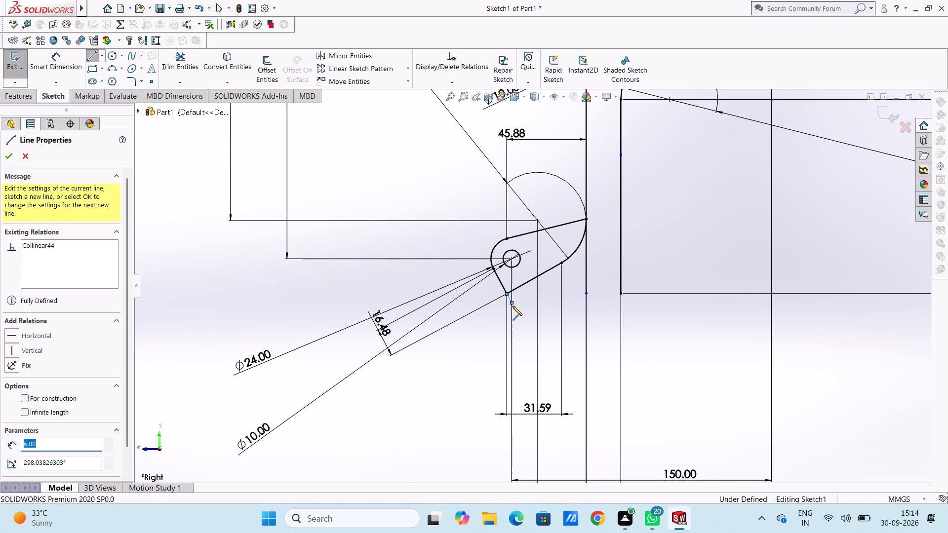
pyautogui.click(642, 233)
pyautogui.press('Escape')
pyautogui.press('Escape')
pyautogui.press('Escape')
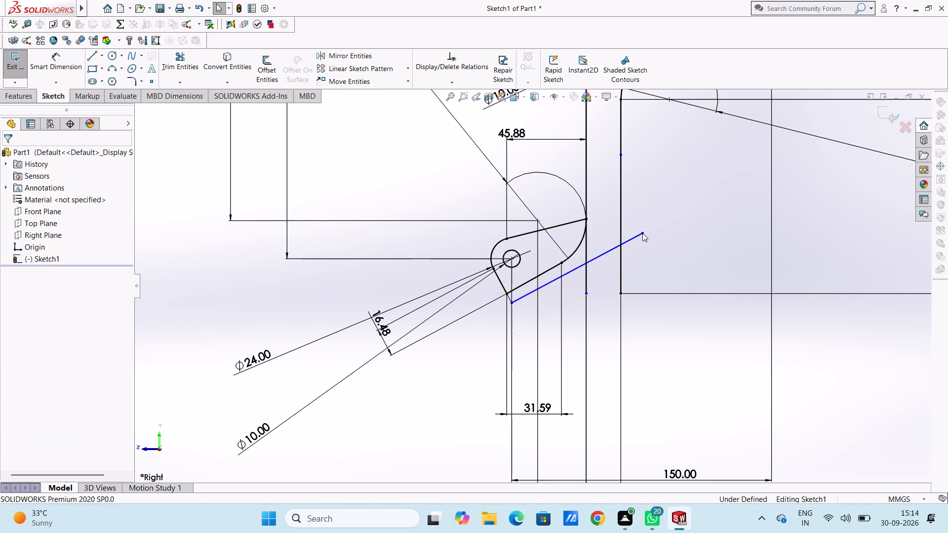
# Dimension the length of the short extension line at the profile's lower corner.
pyautogui.click(62, 65)
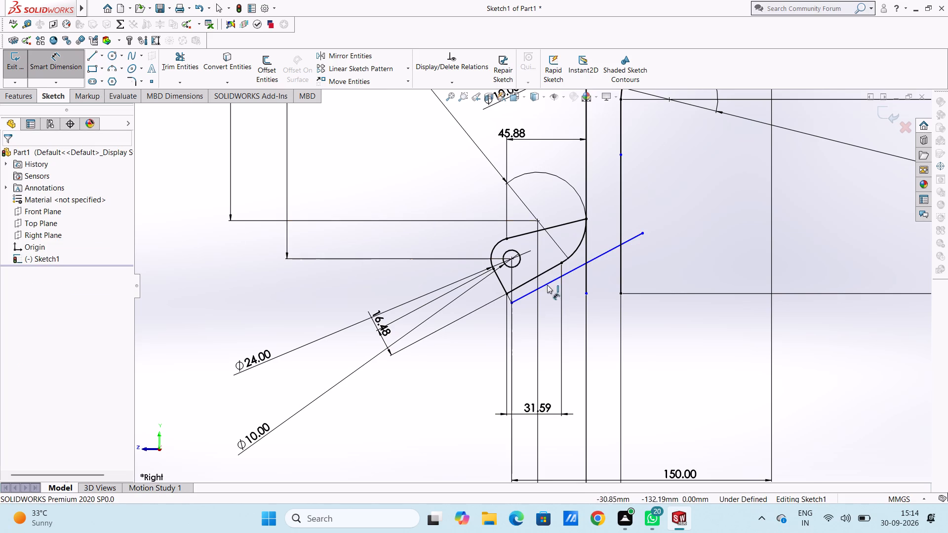
pyautogui.click(513, 296)
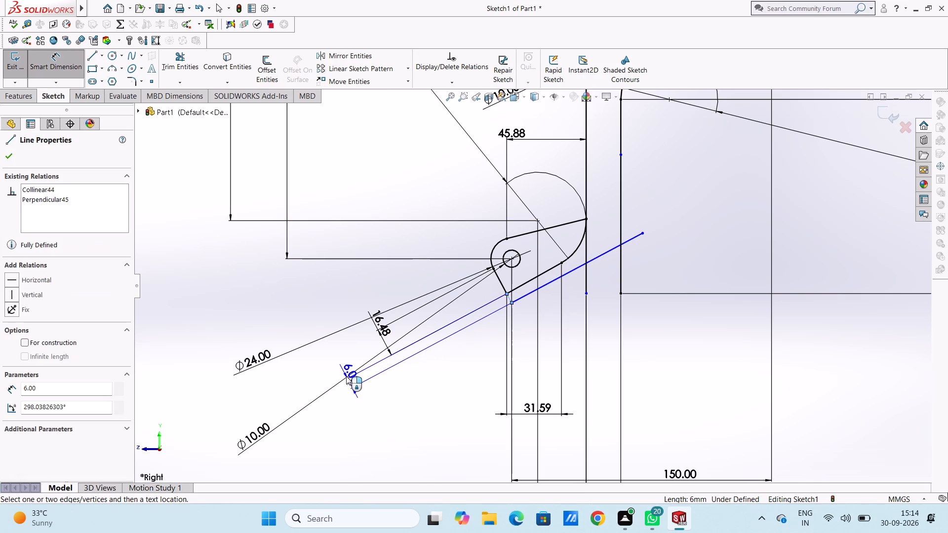
pyautogui.click(346, 376)
pyautogui.click(305, 363)
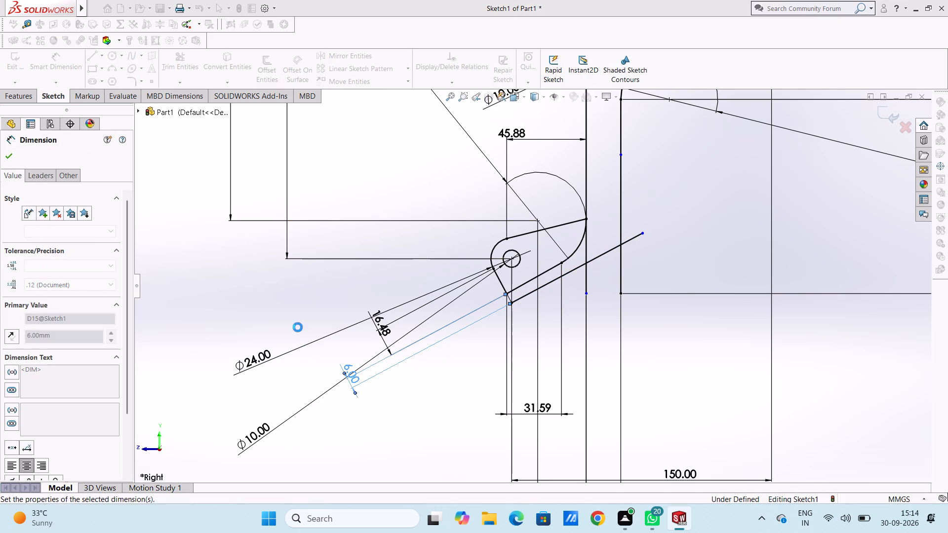
pyautogui.click(298, 320)
pyautogui.press('Escape')
pyautogui.press('Escape')
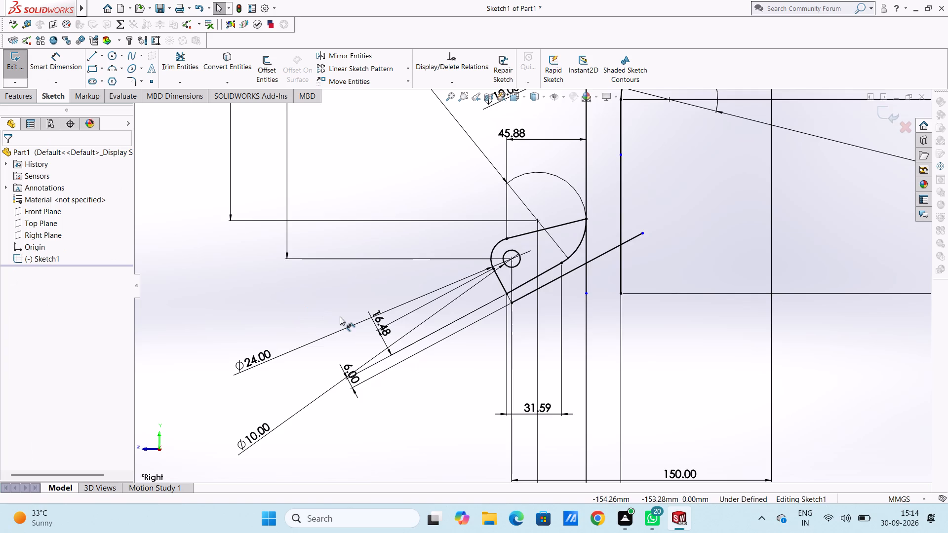
# Sketch a circle of 28 mm radius centred between the arm's two vertical lines, overlapping the new long sloped line.
pyautogui.scroll(4, 339, 313)
pyautogui.scroll(-2, 610, 245)
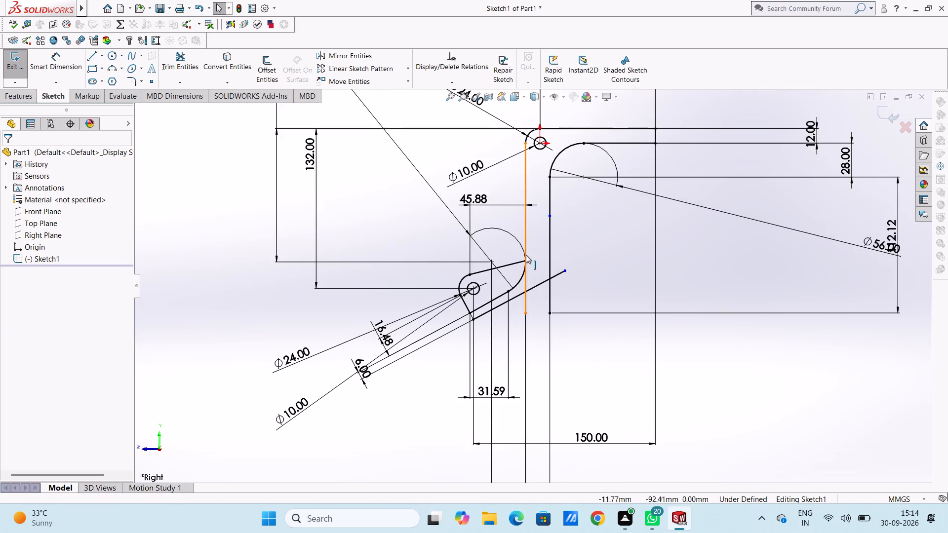
pyautogui.scroll(-3, 527, 254)
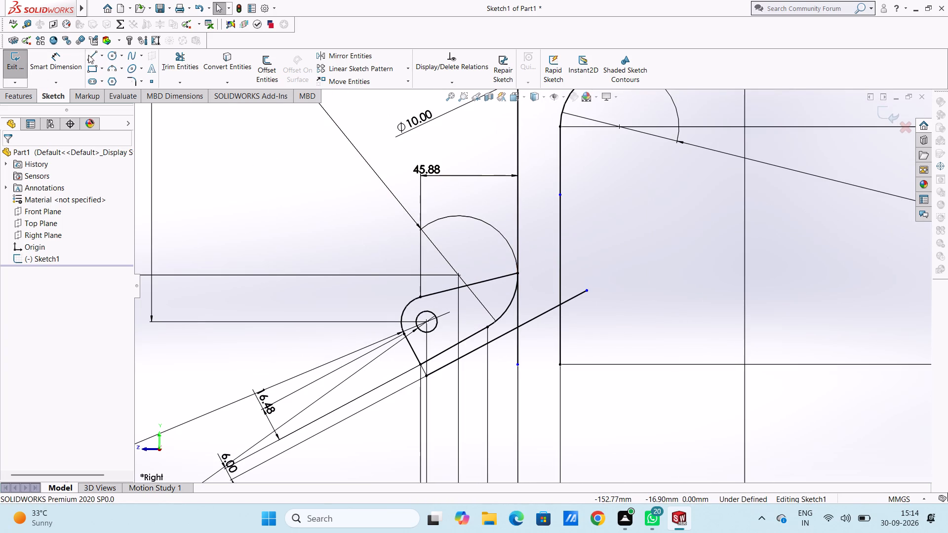
pyautogui.click(113, 54)
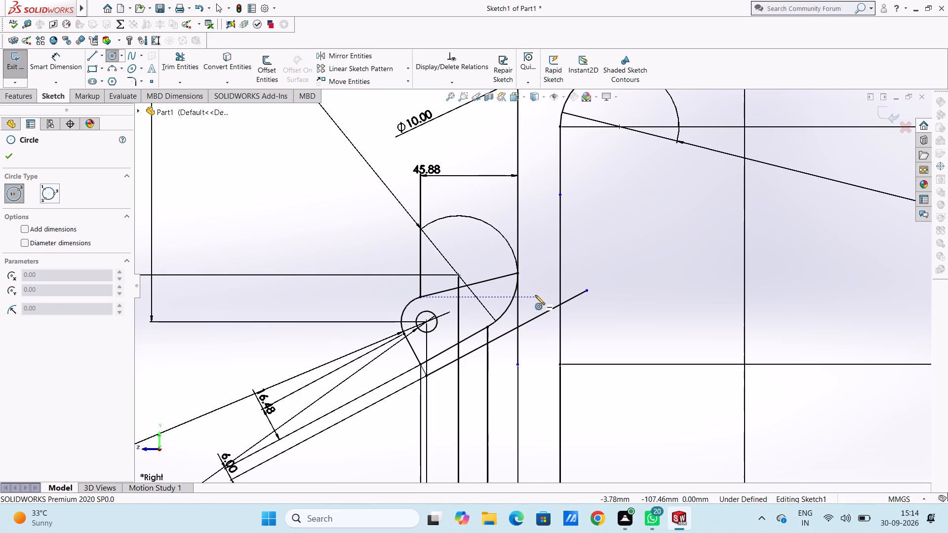
pyautogui.click(535, 295)
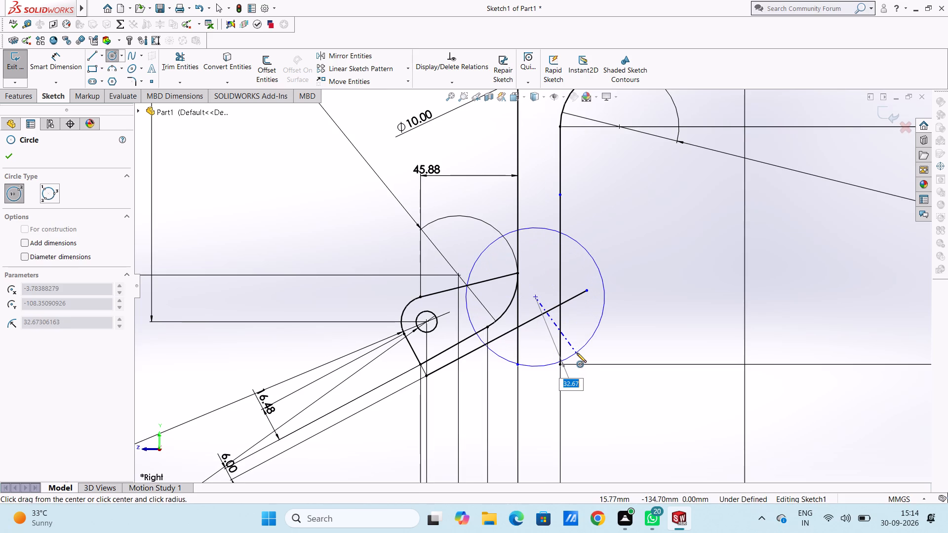
pyautogui.write('28')
pyautogui.press('Return')
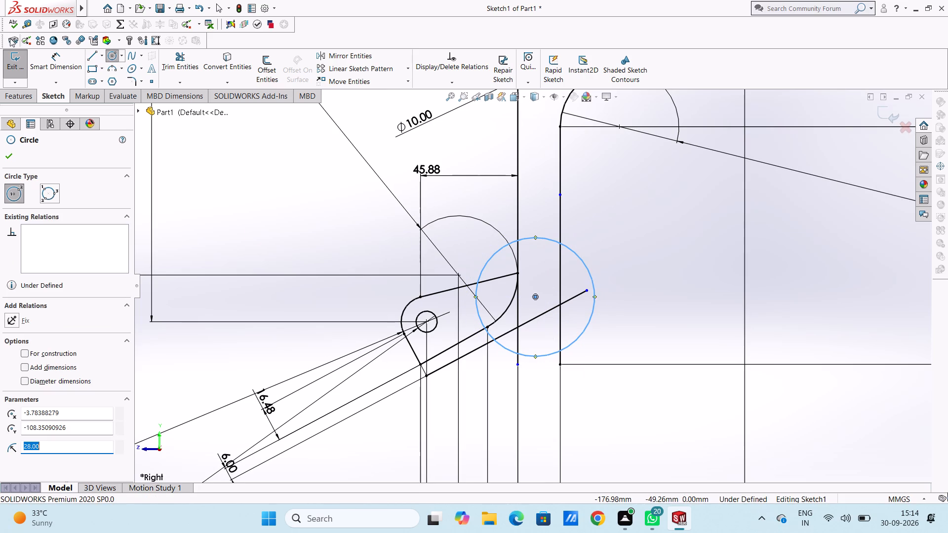
pyautogui.click(8, 156)
# Dimension the diameter of the new circle between the arm's vertical lines.
pyautogui.click(62, 61)
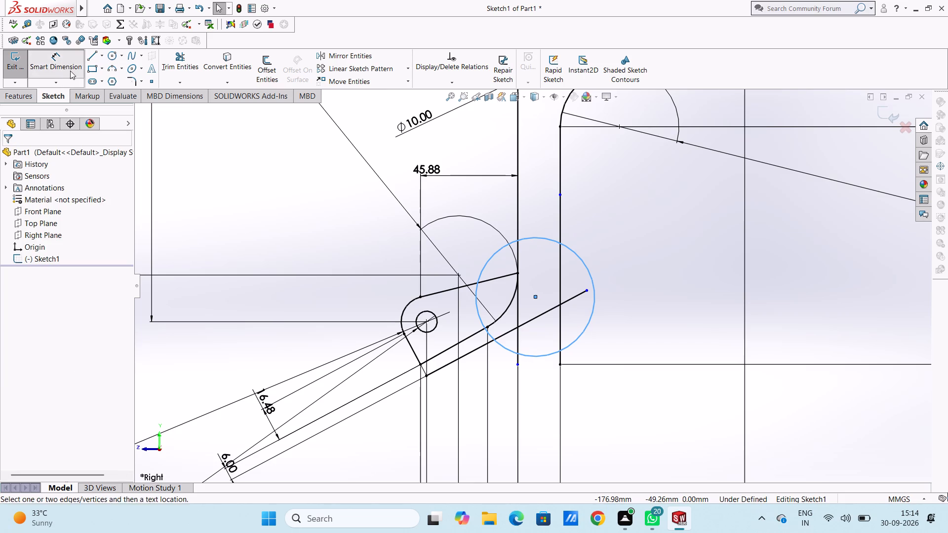
pyautogui.scroll(3, 430, 320)
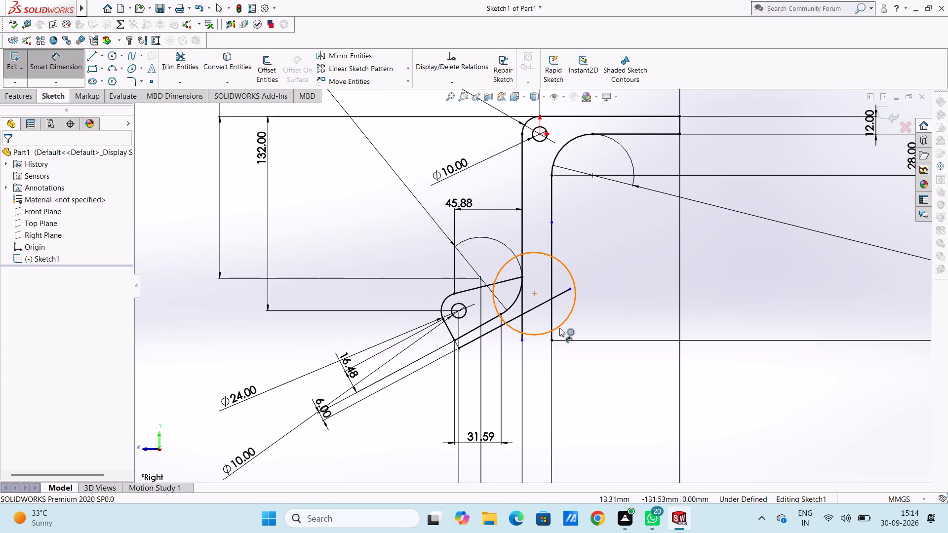
pyautogui.click(559, 328)
pyautogui.click(731, 445)
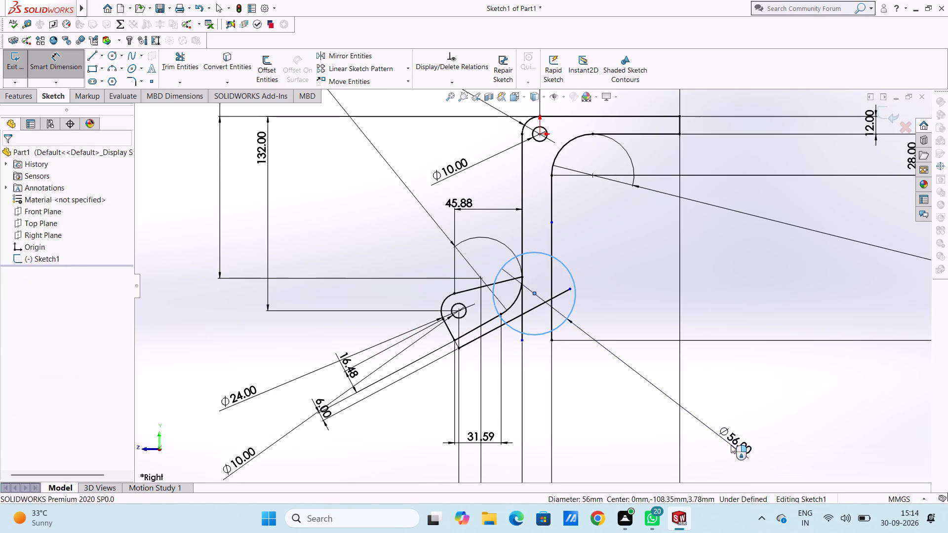
pyautogui.click(688, 427)
pyautogui.click(627, 424)
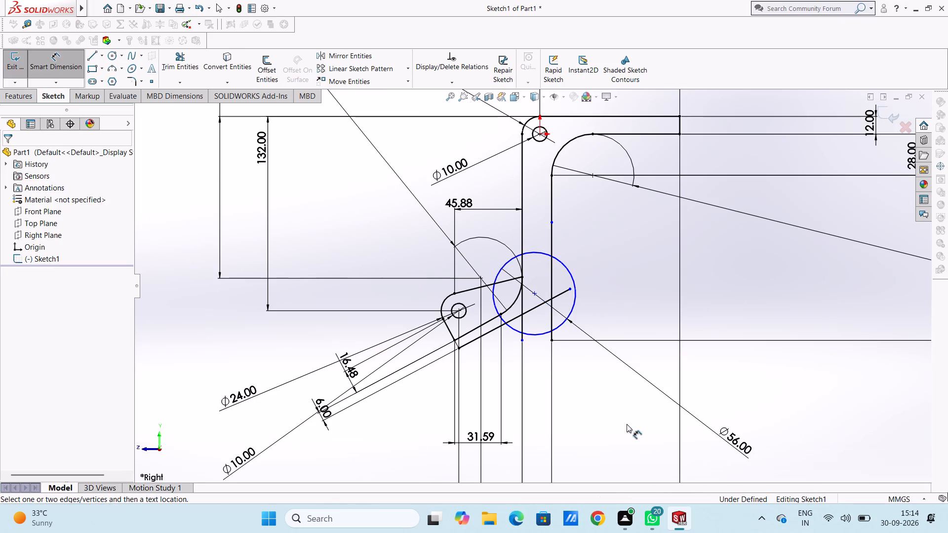
# Set the horizontal distance from the new circle's centre to the arm's inner vertical line to 28 mm.
pyautogui.click(534, 295)
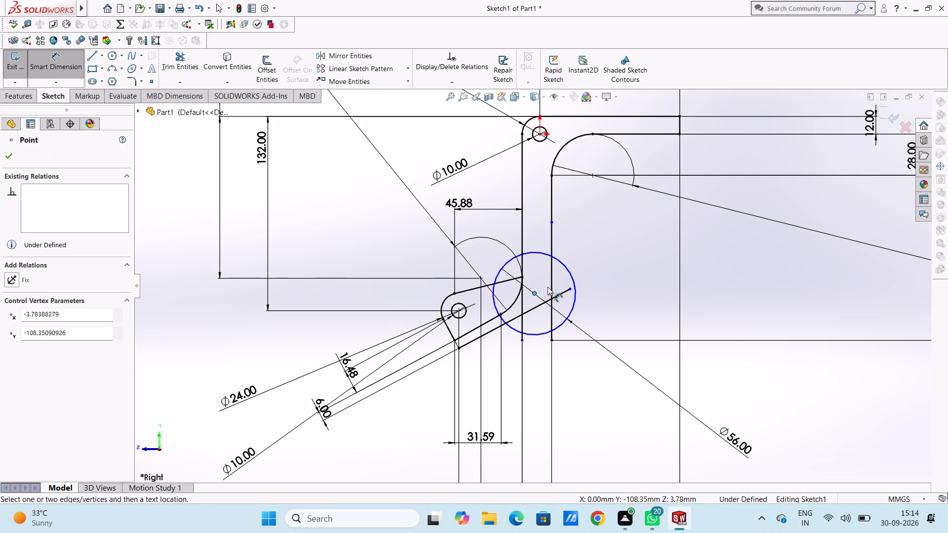
pyautogui.click(552, 285)
pyautogui.scroll(4, 565, 406)
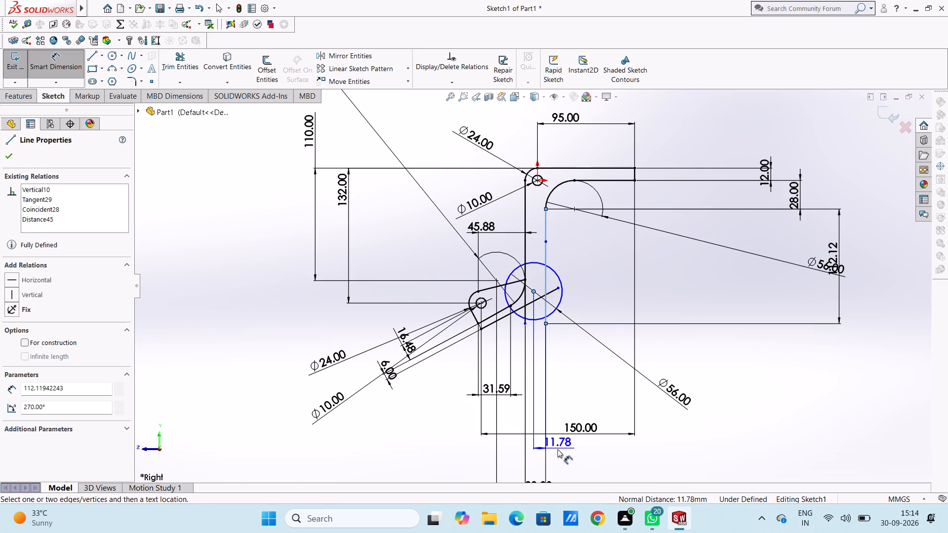
pyautogui.click(555, 453)
pyautogui.write('25')
pyautogui.press('BackSpace')
pyautogui.press('8')
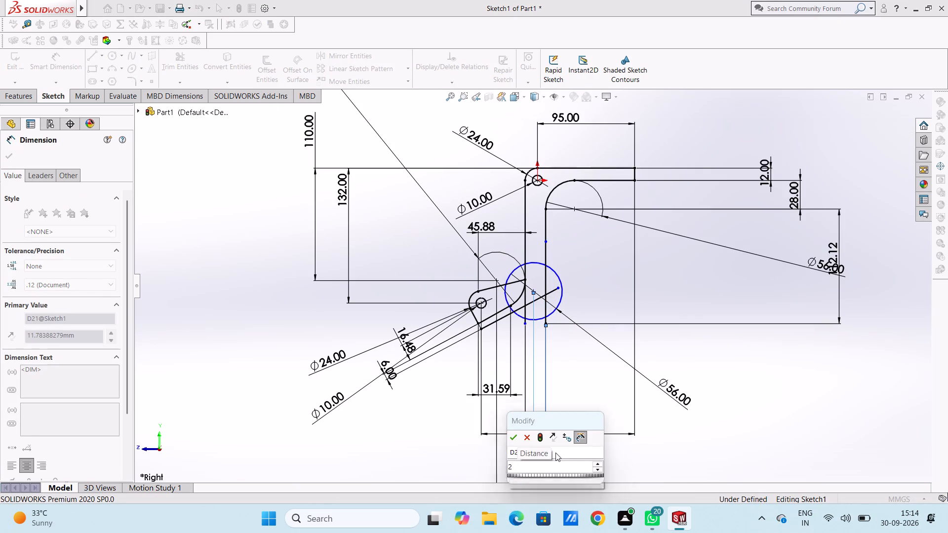
pyautogui.press('Return')
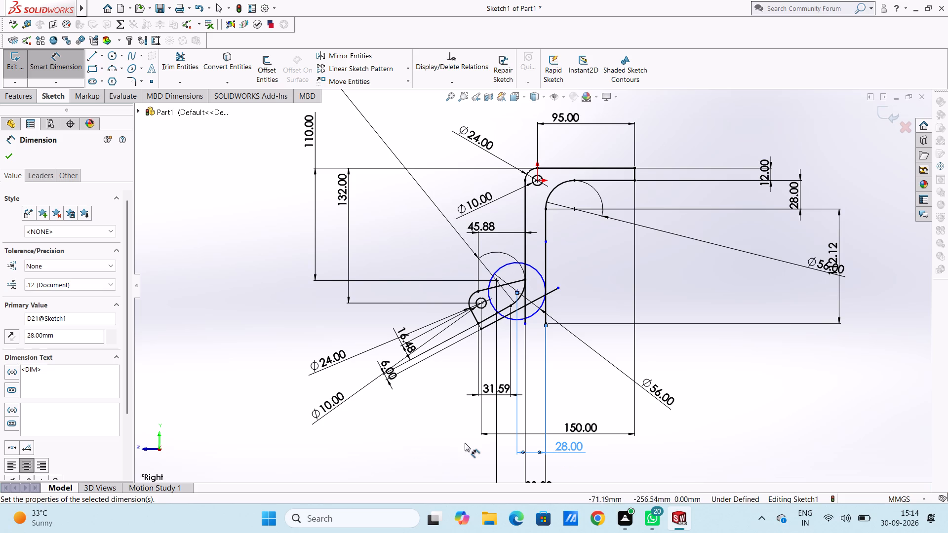
pyautogui.click(465, 443)
# Dimension the vertical distance from the profile's top edge to the new circle's centre as 100 mm.
pyautogui.scroll(-2, 547, 276)
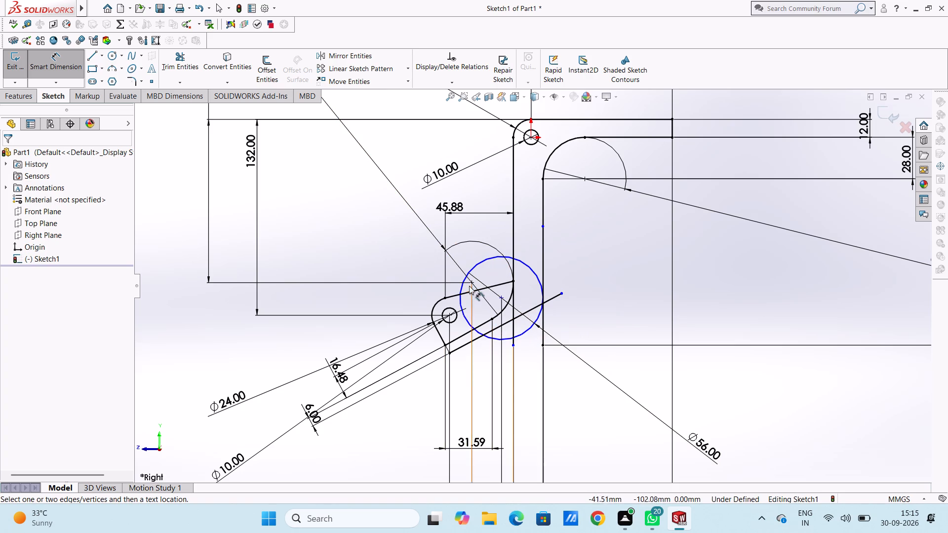
pyautogui.click(502, 300)
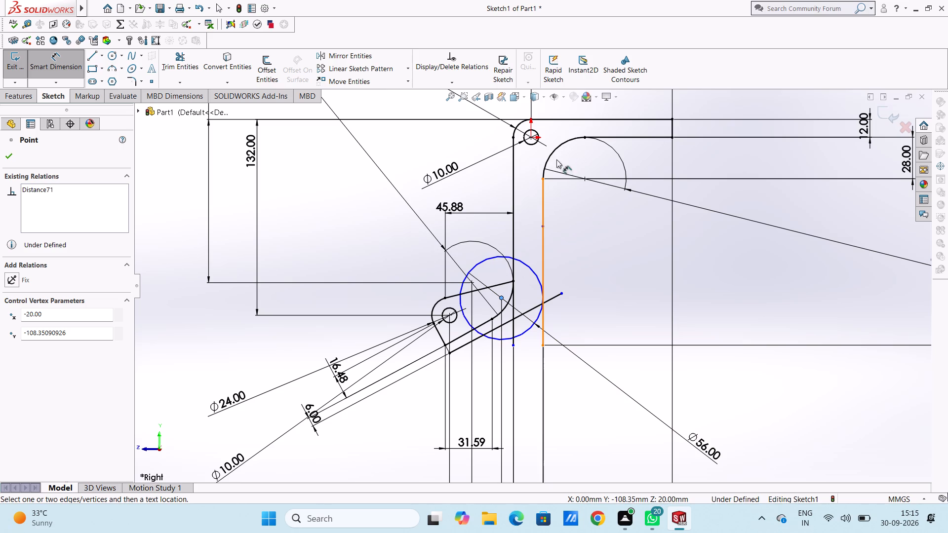
pyautogui.click(567, 119)
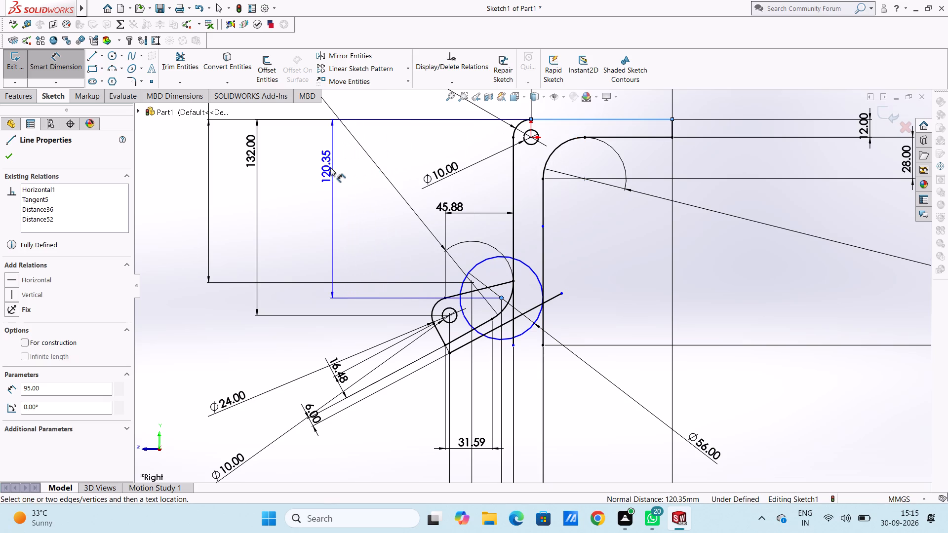
pyautogui.click(330, 167)
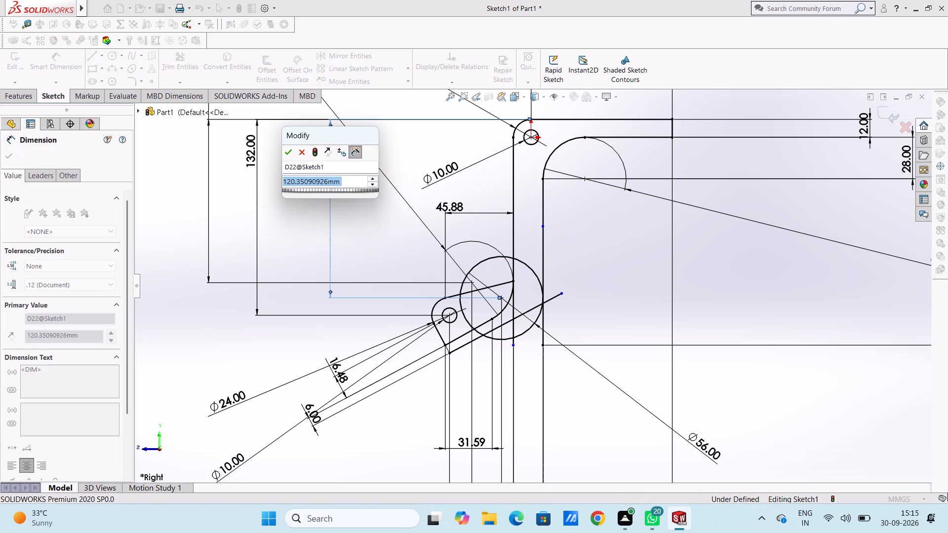
pyautogui.write('100')
pyautogui.press('Return')
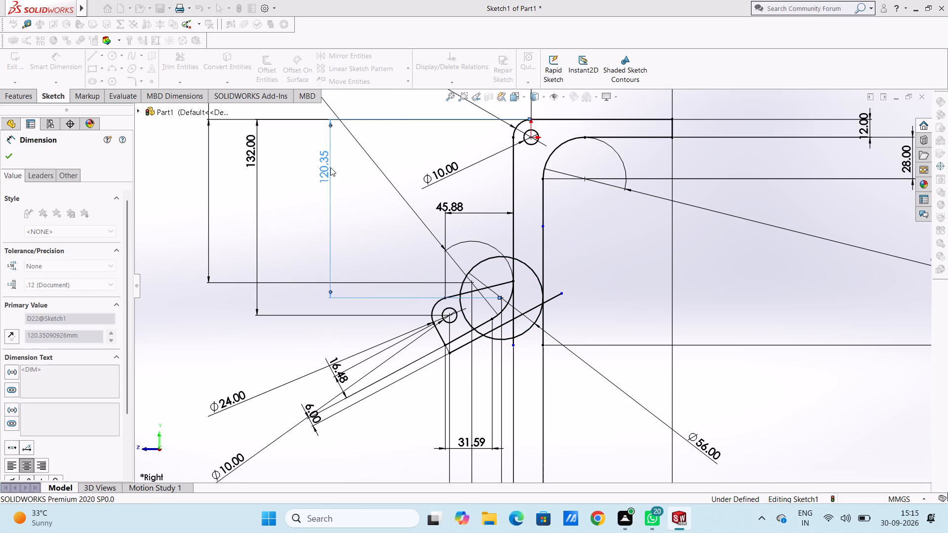
pyautogui.click(348, 193)
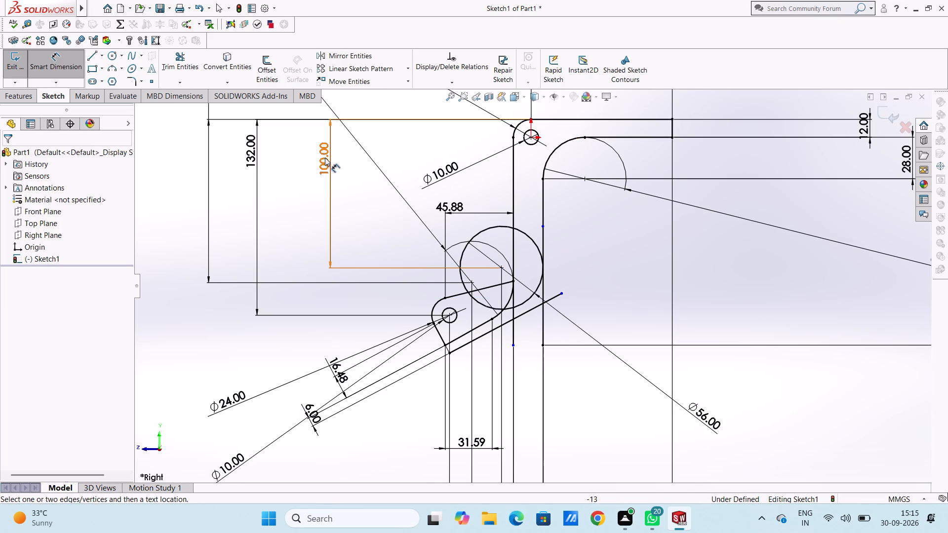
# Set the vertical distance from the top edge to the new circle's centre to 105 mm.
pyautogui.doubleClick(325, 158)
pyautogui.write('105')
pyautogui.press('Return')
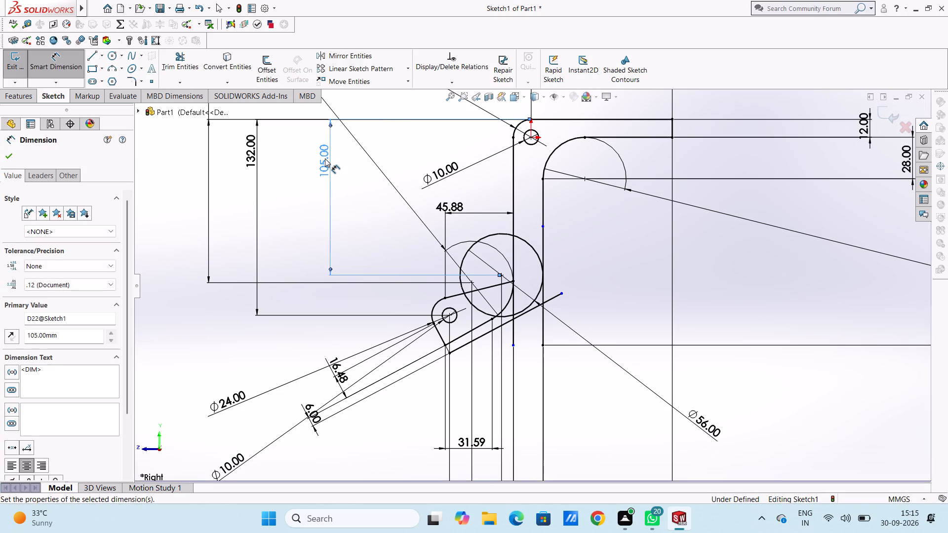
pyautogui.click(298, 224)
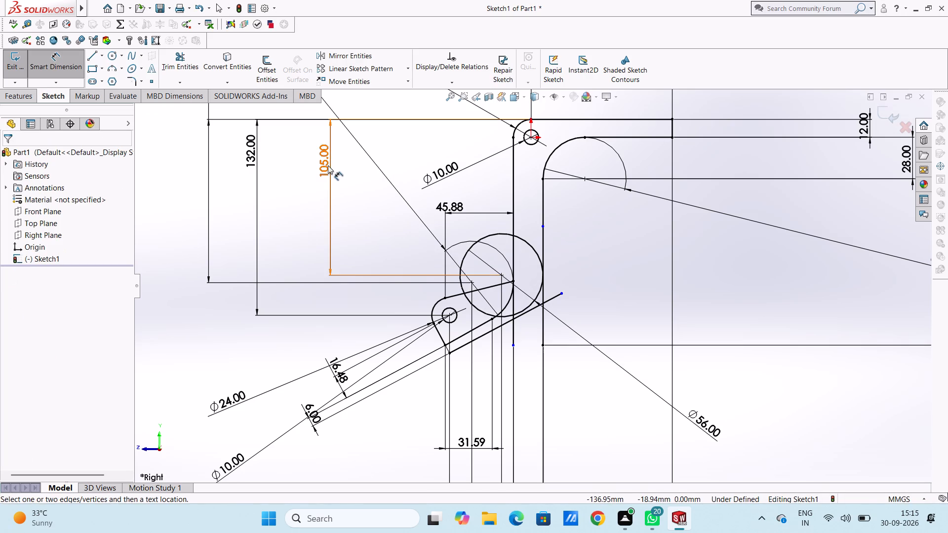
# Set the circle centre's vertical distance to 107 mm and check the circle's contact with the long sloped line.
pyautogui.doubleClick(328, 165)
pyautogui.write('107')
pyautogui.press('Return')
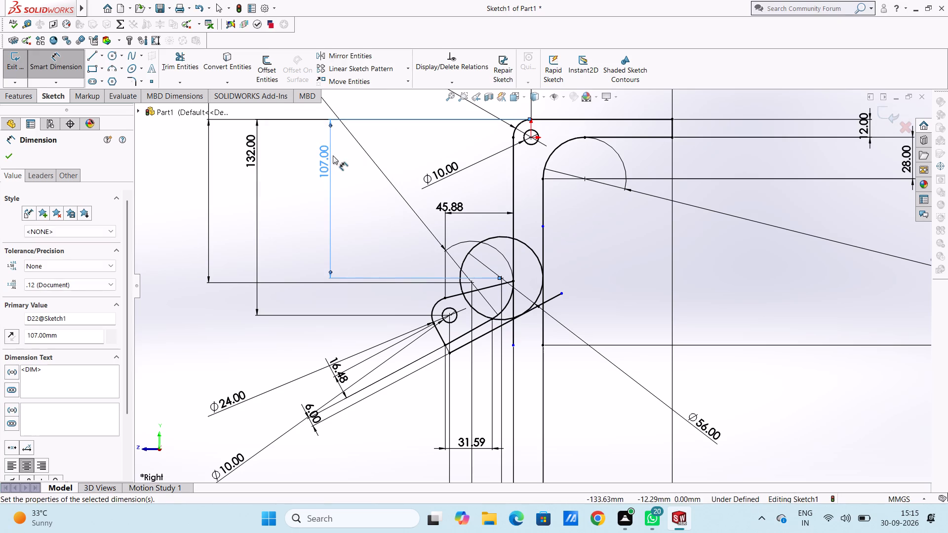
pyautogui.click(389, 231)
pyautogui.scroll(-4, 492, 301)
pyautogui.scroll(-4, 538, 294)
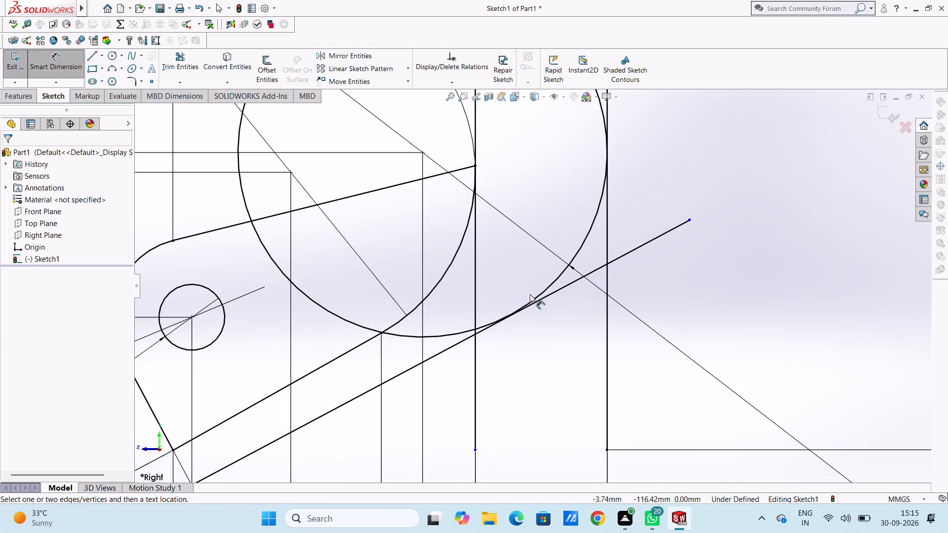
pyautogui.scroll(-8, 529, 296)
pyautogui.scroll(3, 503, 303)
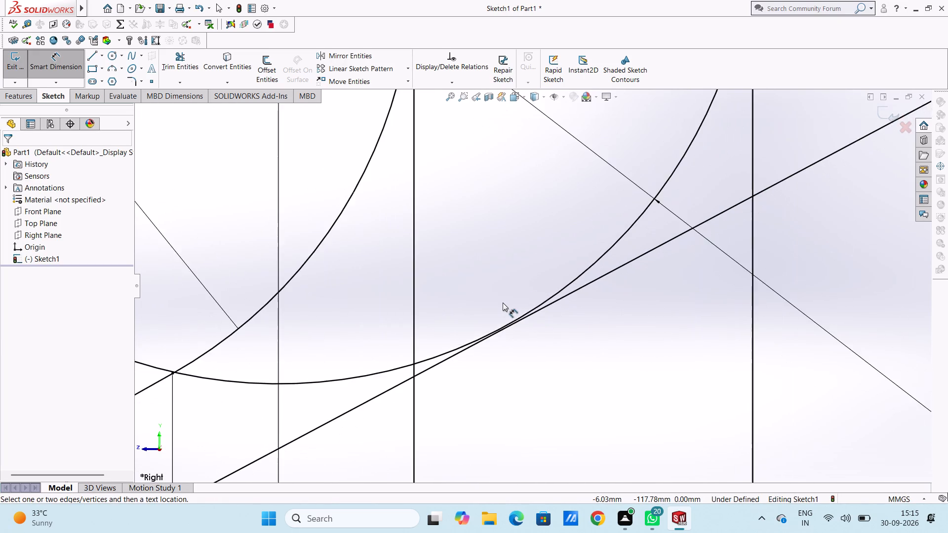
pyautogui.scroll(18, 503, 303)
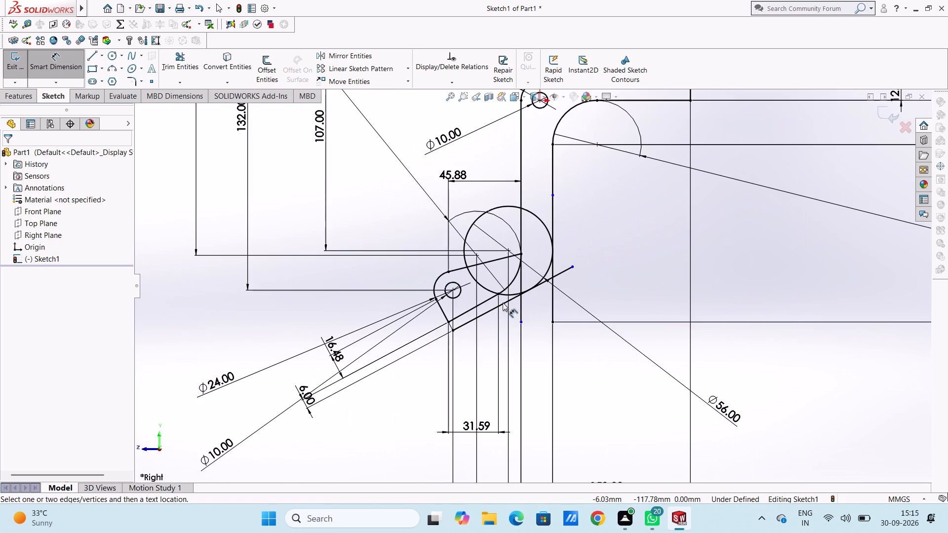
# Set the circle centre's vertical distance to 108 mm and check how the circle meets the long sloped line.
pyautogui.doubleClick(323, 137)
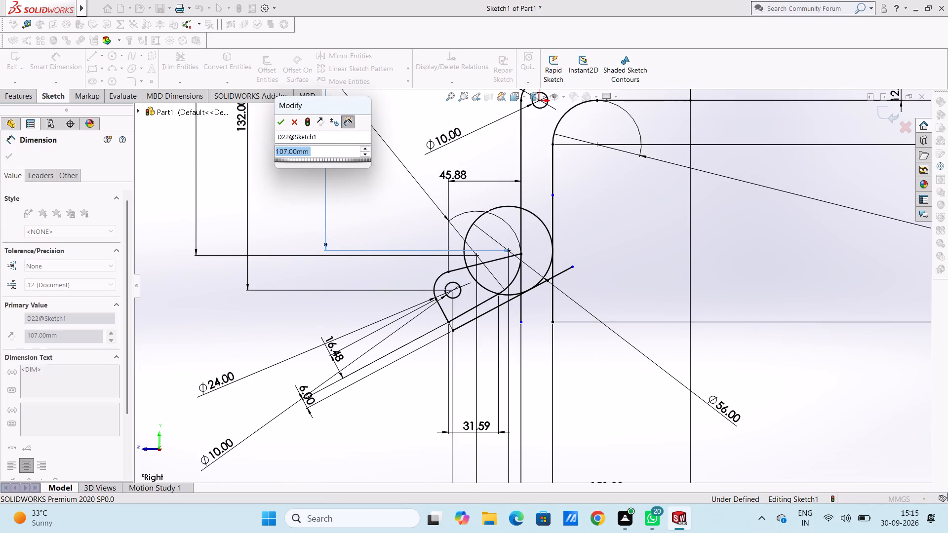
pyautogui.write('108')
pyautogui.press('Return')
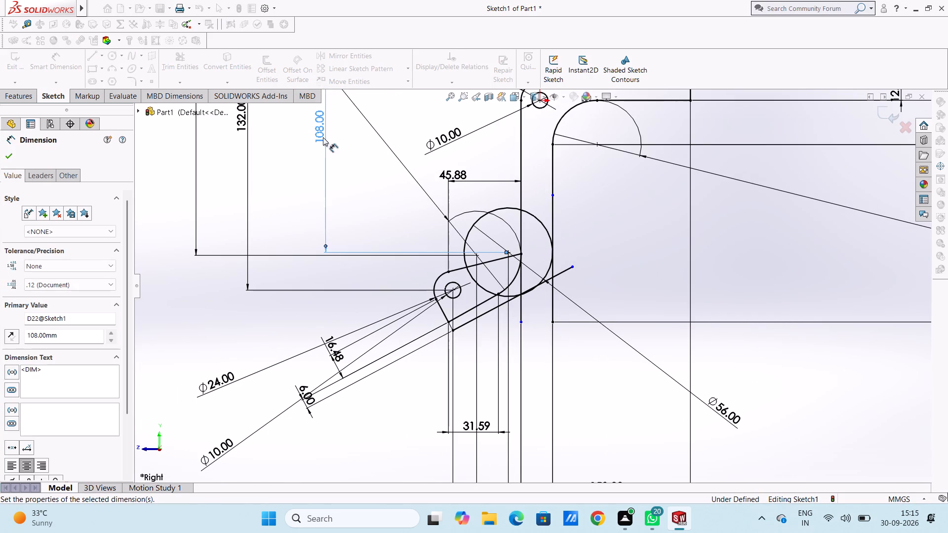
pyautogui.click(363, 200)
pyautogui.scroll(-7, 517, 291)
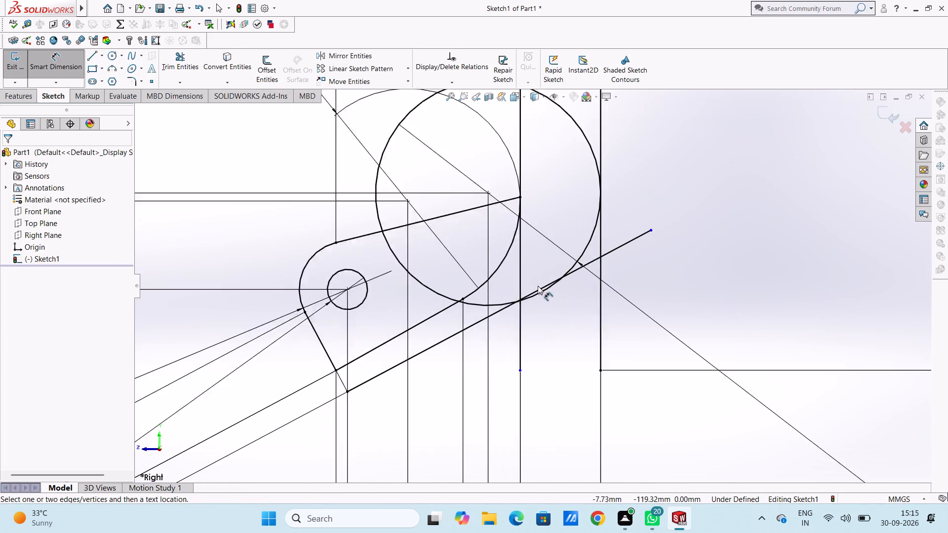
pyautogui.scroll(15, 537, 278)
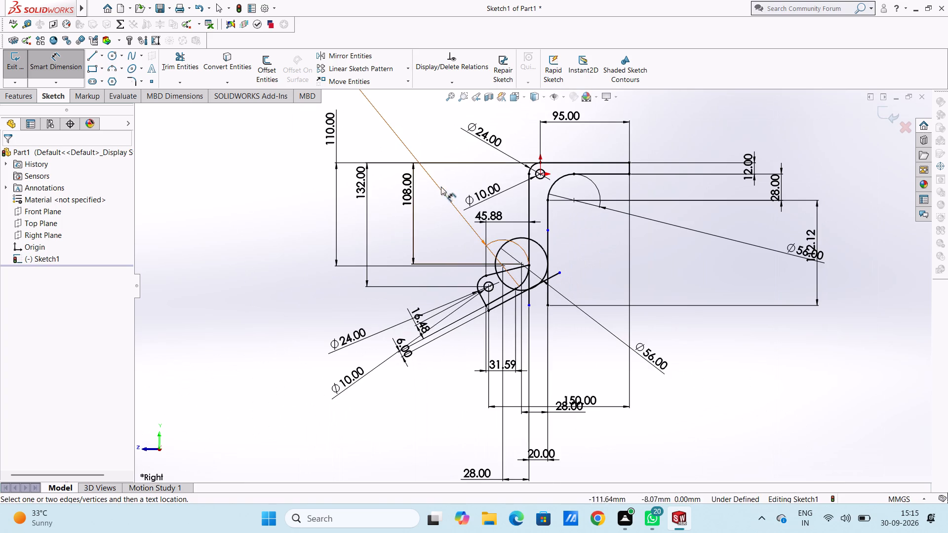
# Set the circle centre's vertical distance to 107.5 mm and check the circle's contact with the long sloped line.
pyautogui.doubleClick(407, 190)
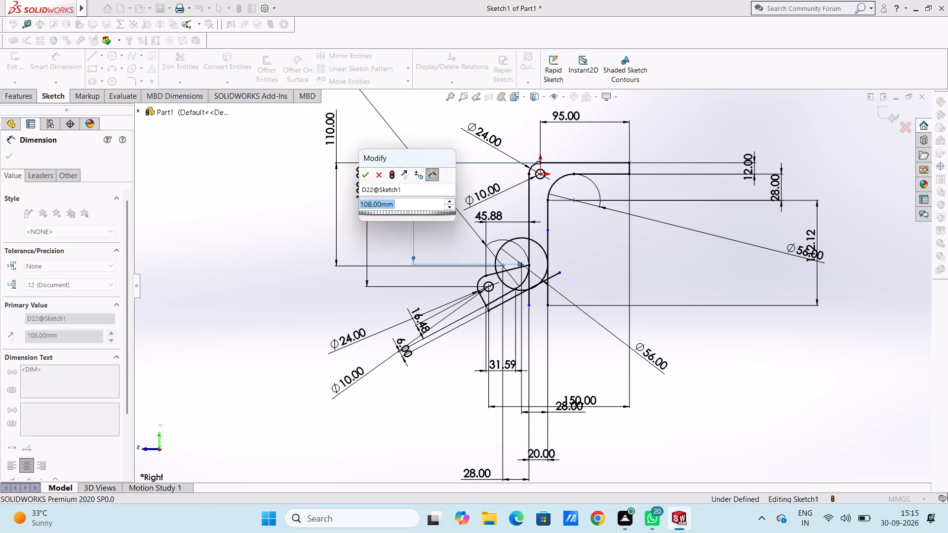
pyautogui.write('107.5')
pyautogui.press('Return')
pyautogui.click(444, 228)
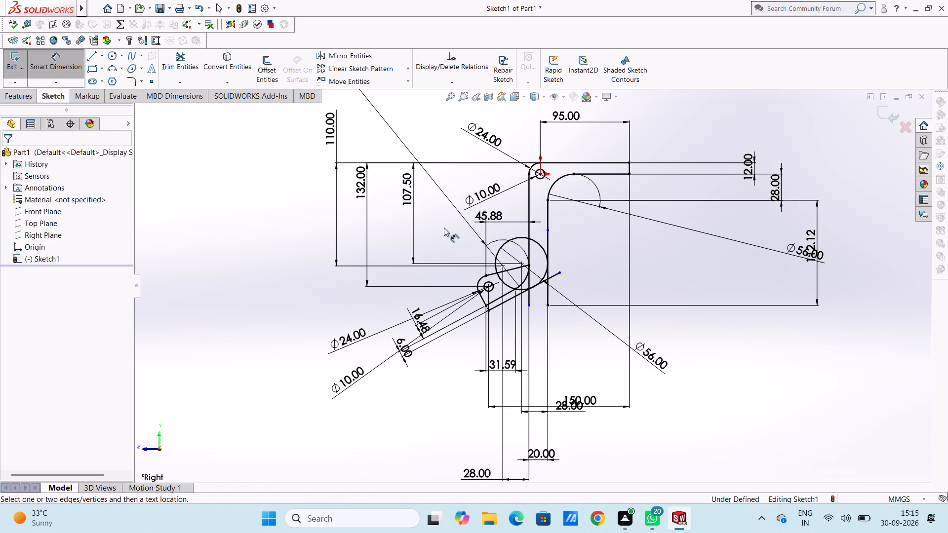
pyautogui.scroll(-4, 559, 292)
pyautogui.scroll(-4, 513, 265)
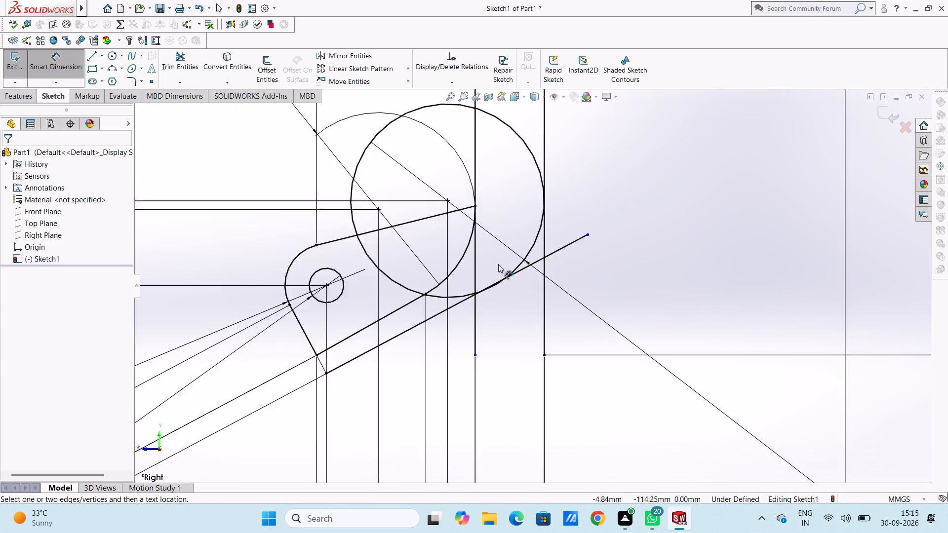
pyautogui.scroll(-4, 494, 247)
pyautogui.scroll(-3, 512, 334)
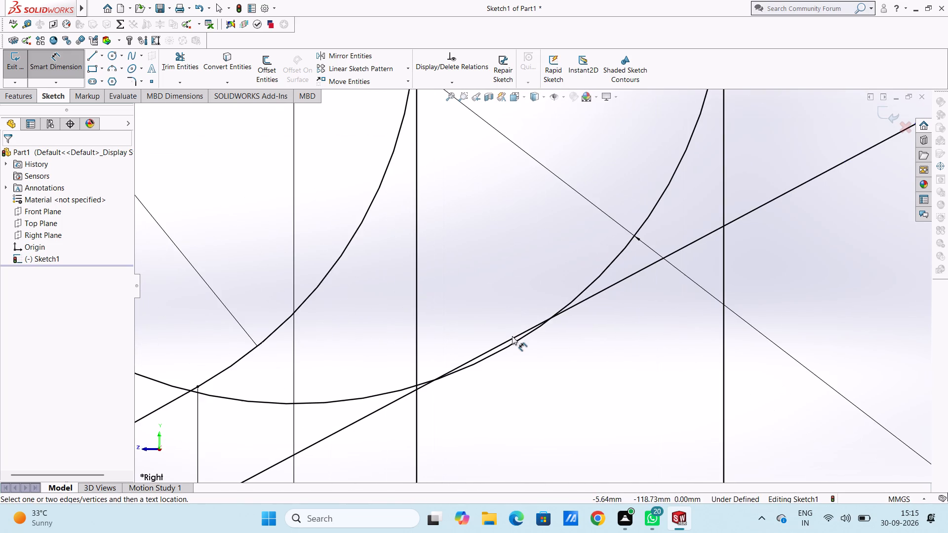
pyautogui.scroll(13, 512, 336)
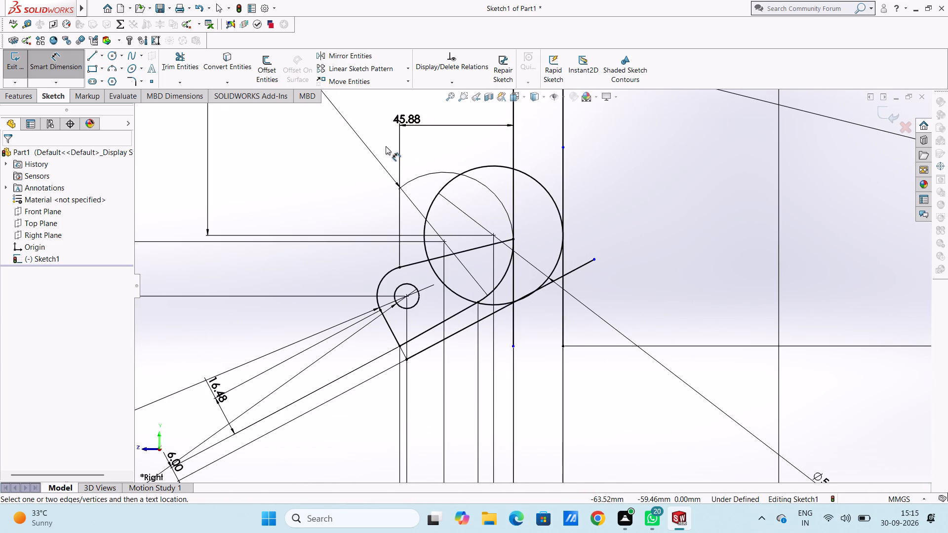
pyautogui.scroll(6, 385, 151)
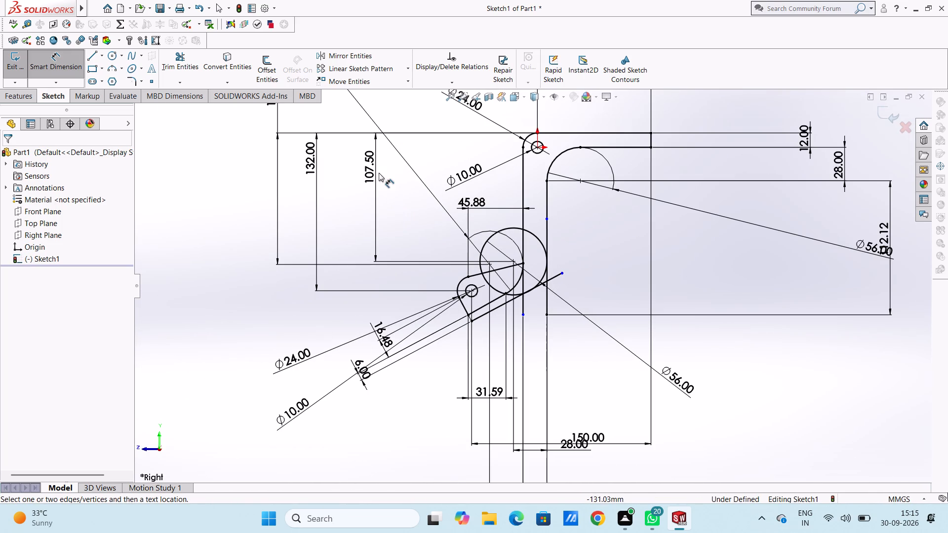
# Set the circle centre's vertical distance from the top edge to 107.2 mm and check its contact with the sloped line.
pyautogui.doubleClick(375, 167)
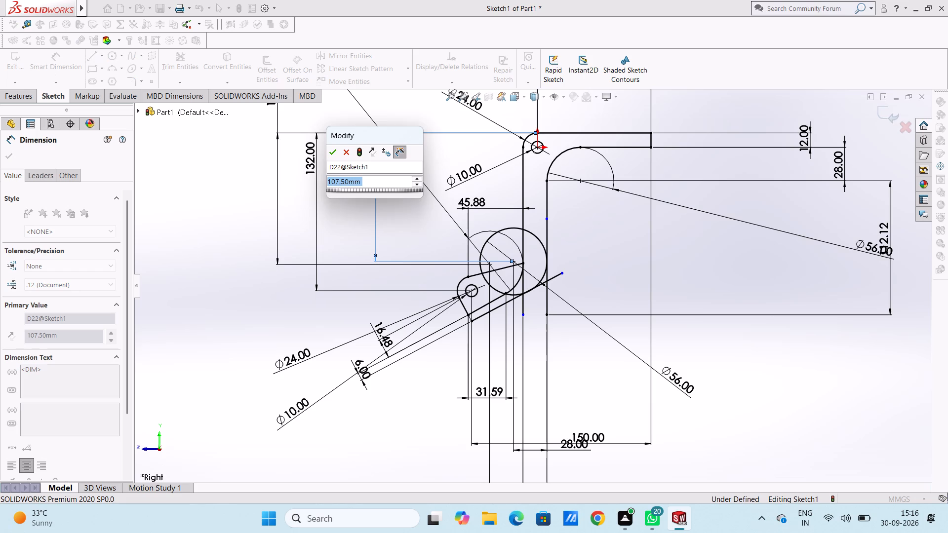
pyautogui.write('107.2')
pyautogui.press('Return')
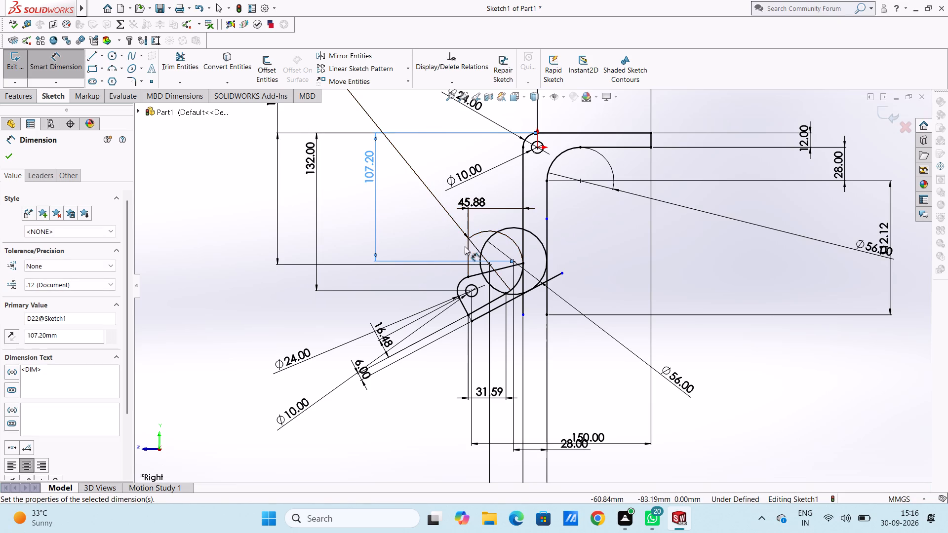
pyautogui.scroll(-4, 541, 274)
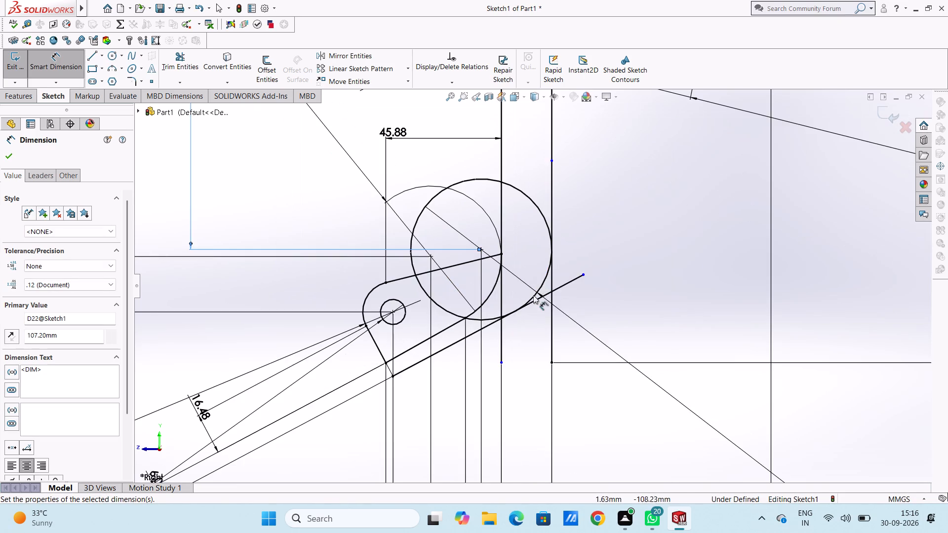
pyautogui.scroll(-11, 528, 307)
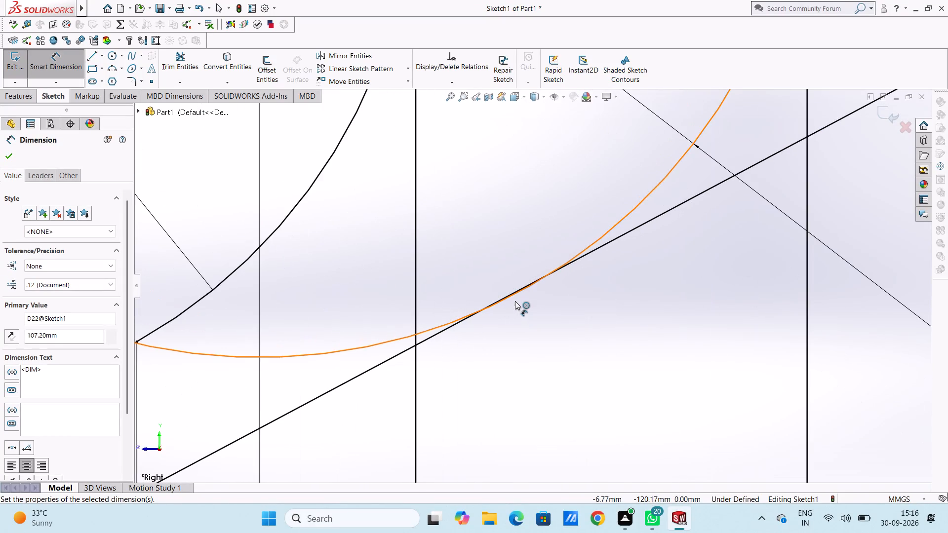
pyautogui.scroll(16, 526, 289)
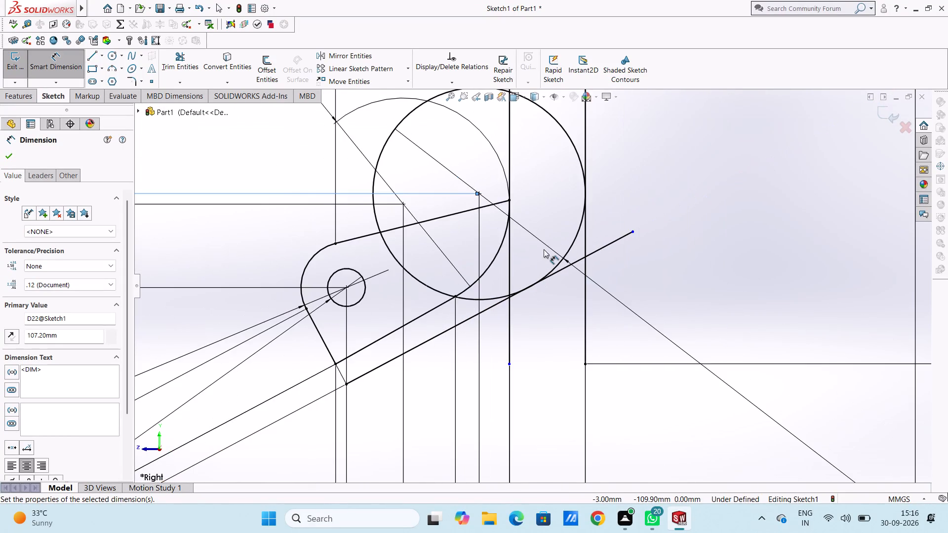
pyautogui.scroll(5, 544, 249)
# Trim the new circle down to the arc joining the arm's inner vertical line to the long sloped line.
pyautogui.click(183, 62)
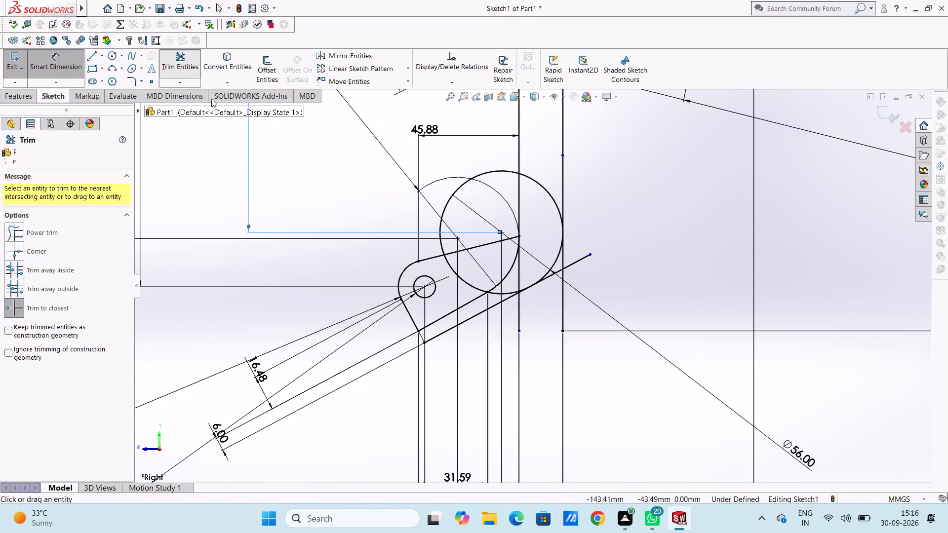
pyautogui.click(443, 212)
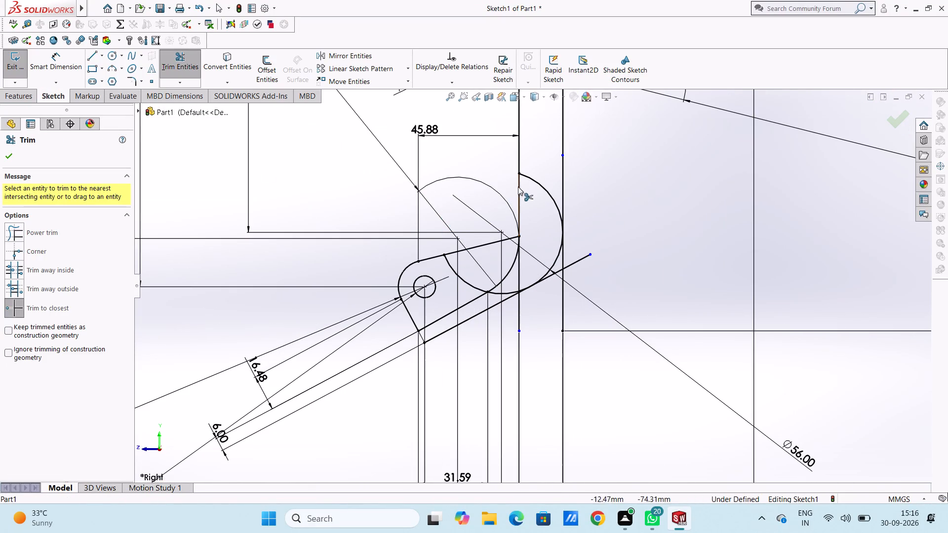
pyautogui.click(539, 185)
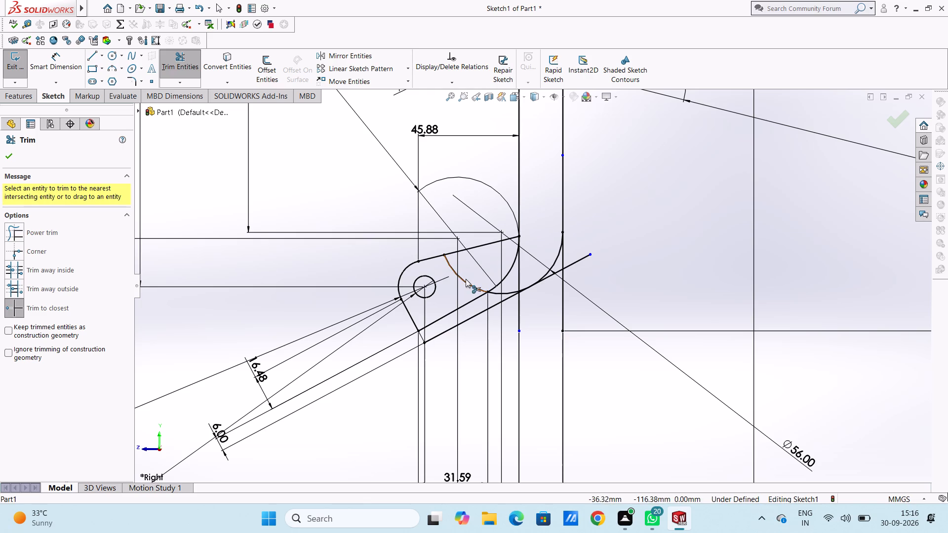
pyautogui.click(466, 279)
pyautogui.click(498, 295)
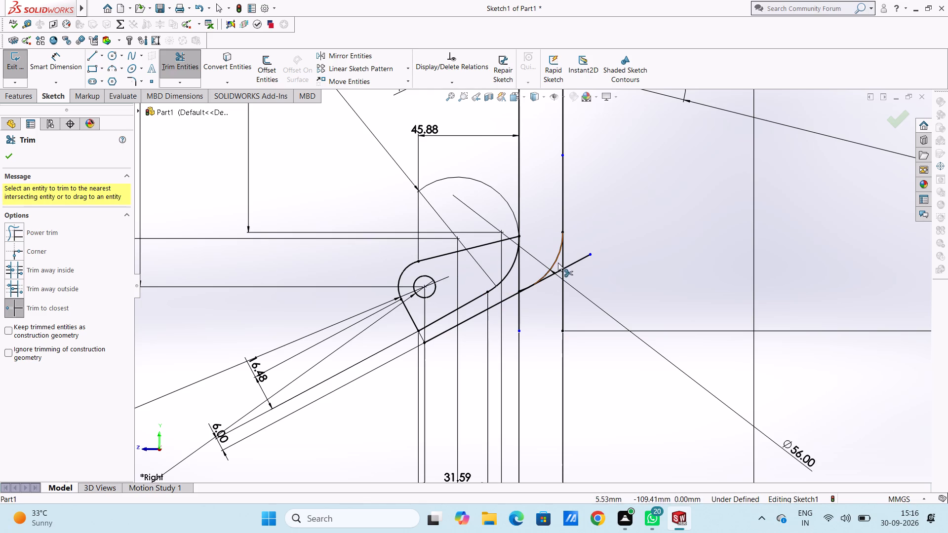
# Trim the excess of the sloped line and the arm's two vertical lines around the new arc and the hook.
pyautogui.click(573, 264)
pyautogui.click(562, 267)
pyautogui.click(563, 281)
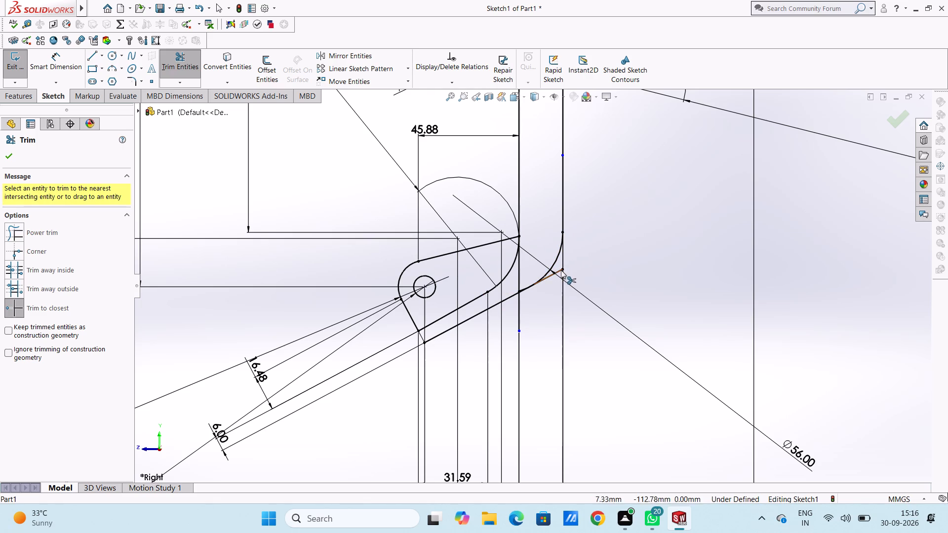
pyautogui.doubleClick(560, 269)
pyautogui.click(519, 306)
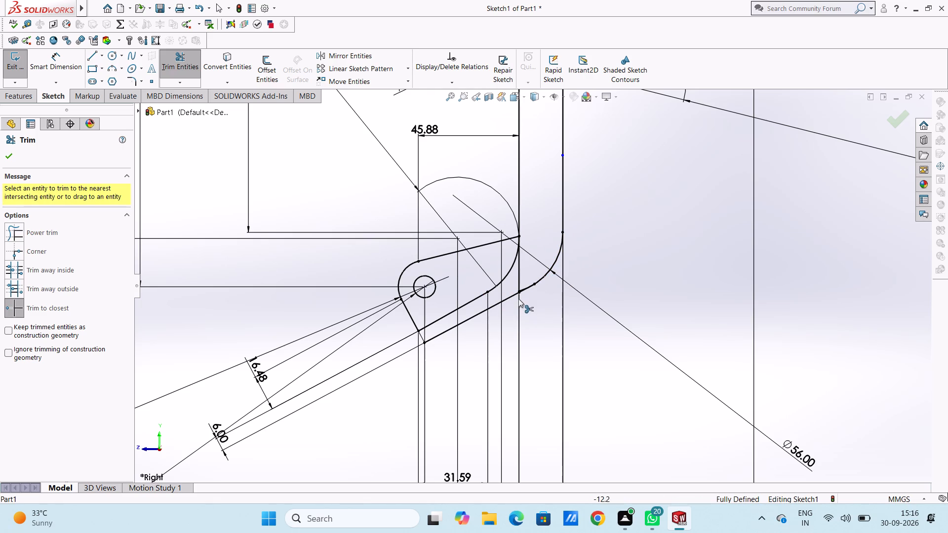
pyautogui.tripleClick(519, 275)
pyautogui.click(520, 271)
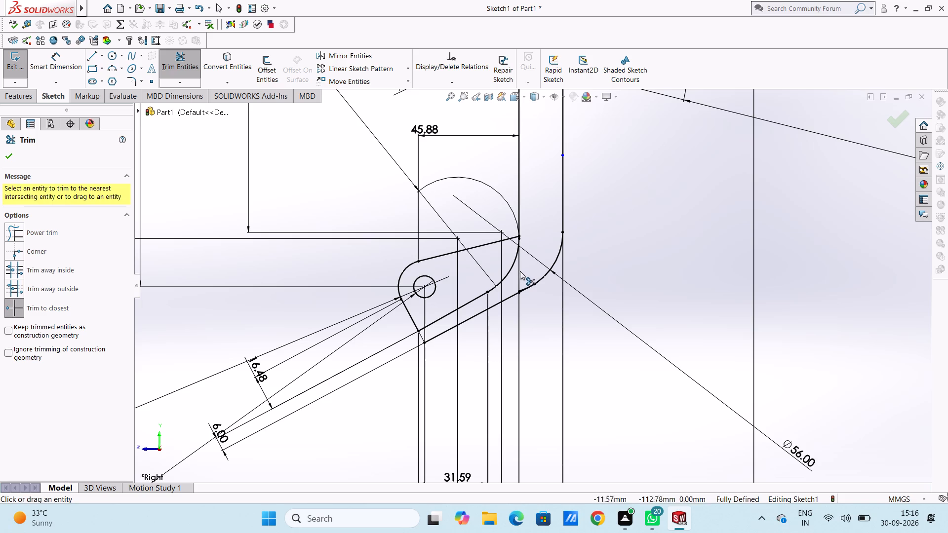
pyautogui.doubleClick(520, 271)
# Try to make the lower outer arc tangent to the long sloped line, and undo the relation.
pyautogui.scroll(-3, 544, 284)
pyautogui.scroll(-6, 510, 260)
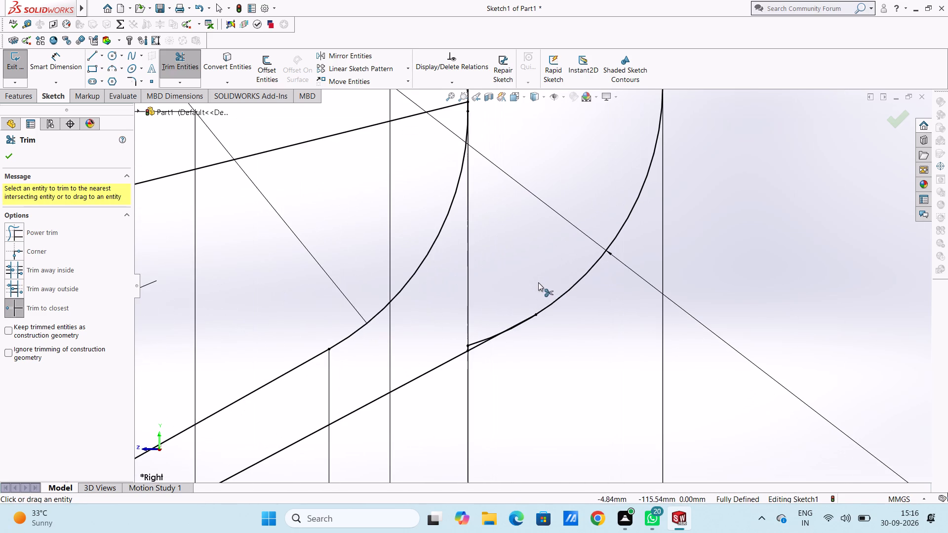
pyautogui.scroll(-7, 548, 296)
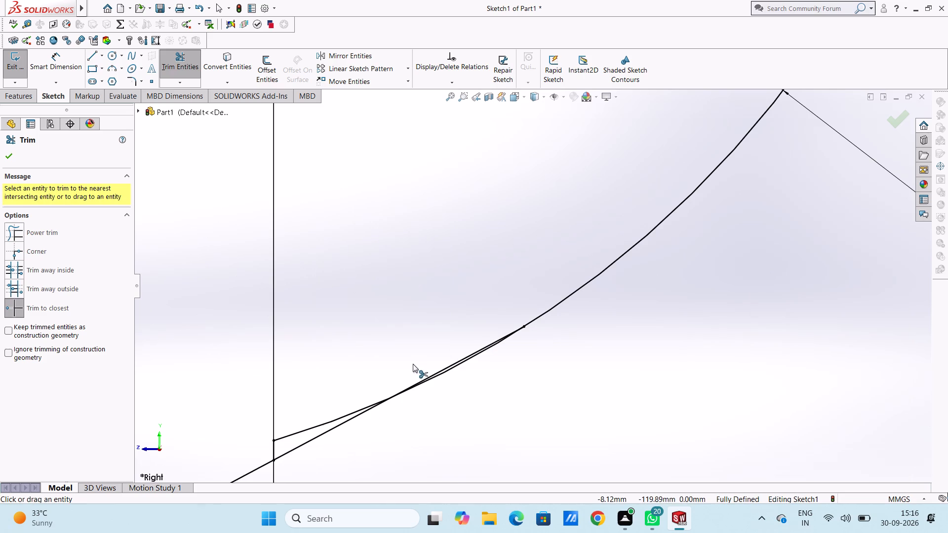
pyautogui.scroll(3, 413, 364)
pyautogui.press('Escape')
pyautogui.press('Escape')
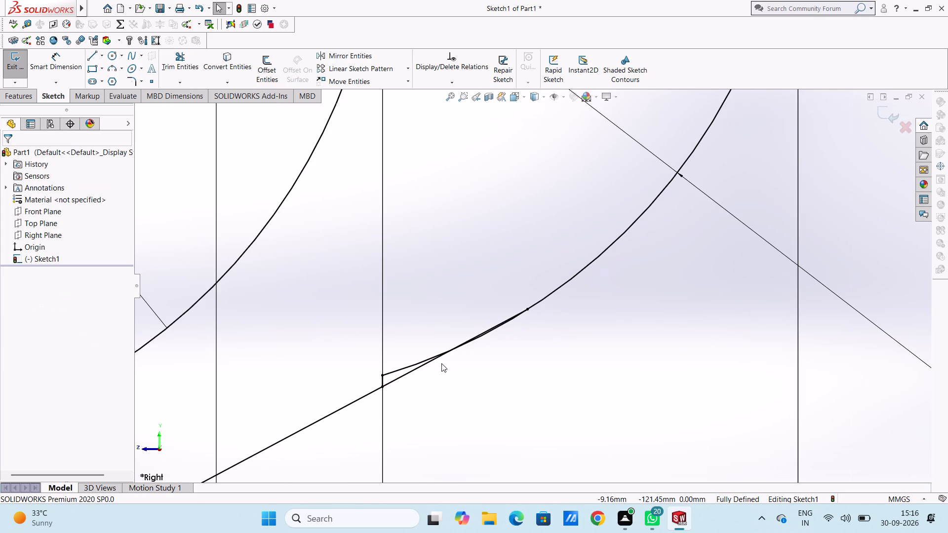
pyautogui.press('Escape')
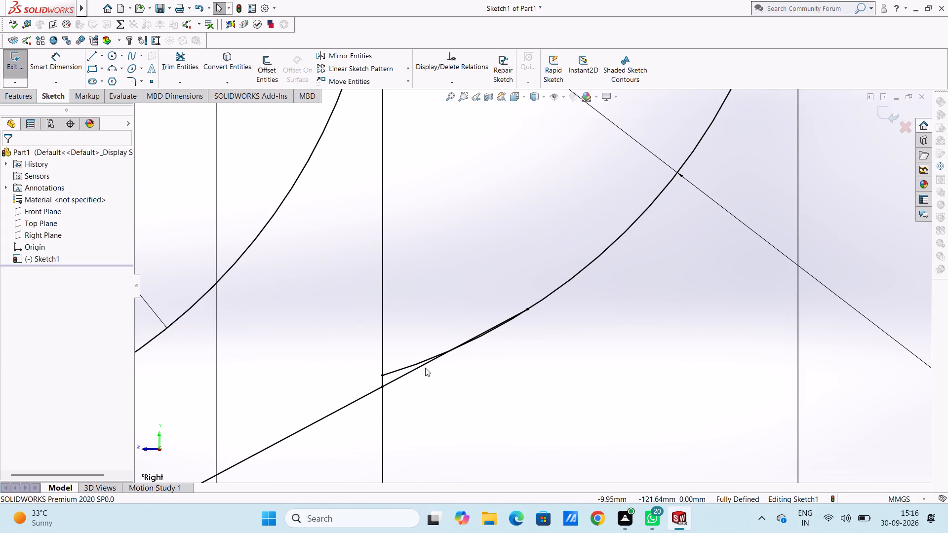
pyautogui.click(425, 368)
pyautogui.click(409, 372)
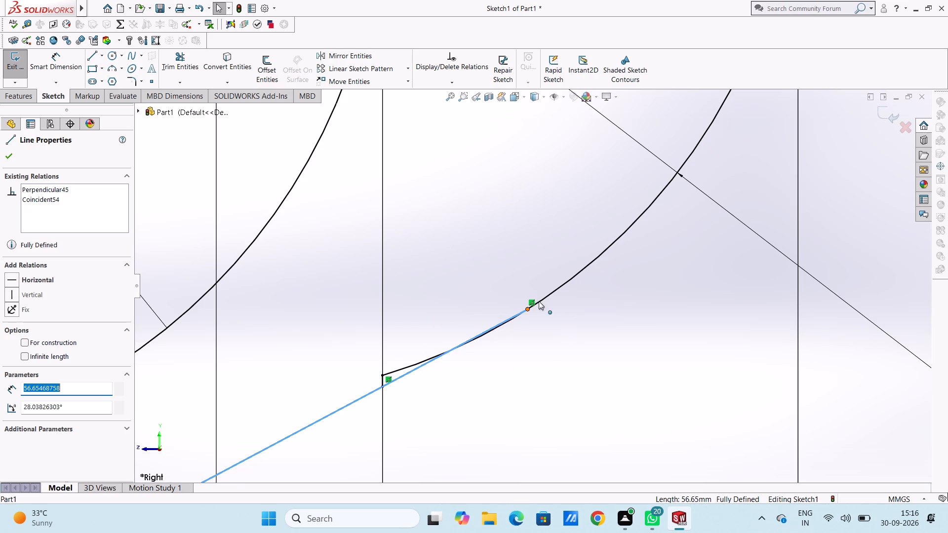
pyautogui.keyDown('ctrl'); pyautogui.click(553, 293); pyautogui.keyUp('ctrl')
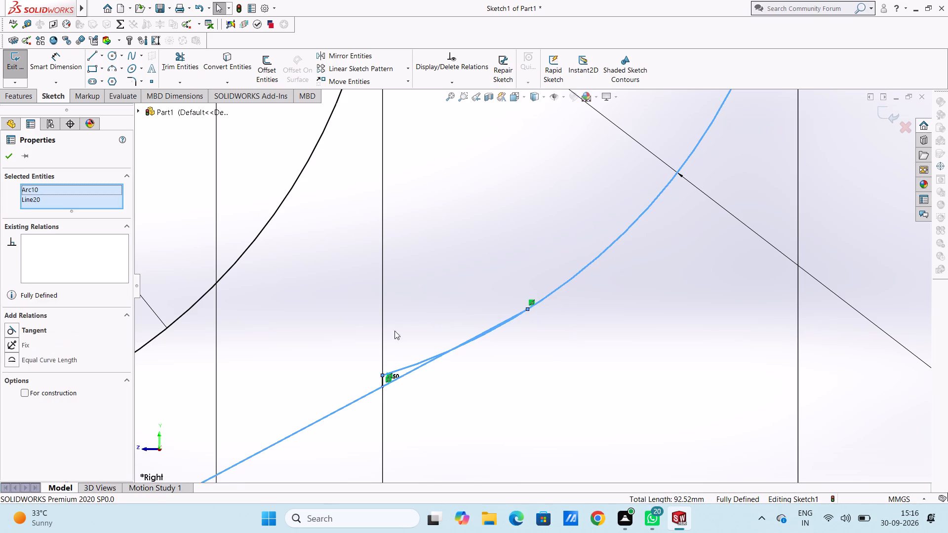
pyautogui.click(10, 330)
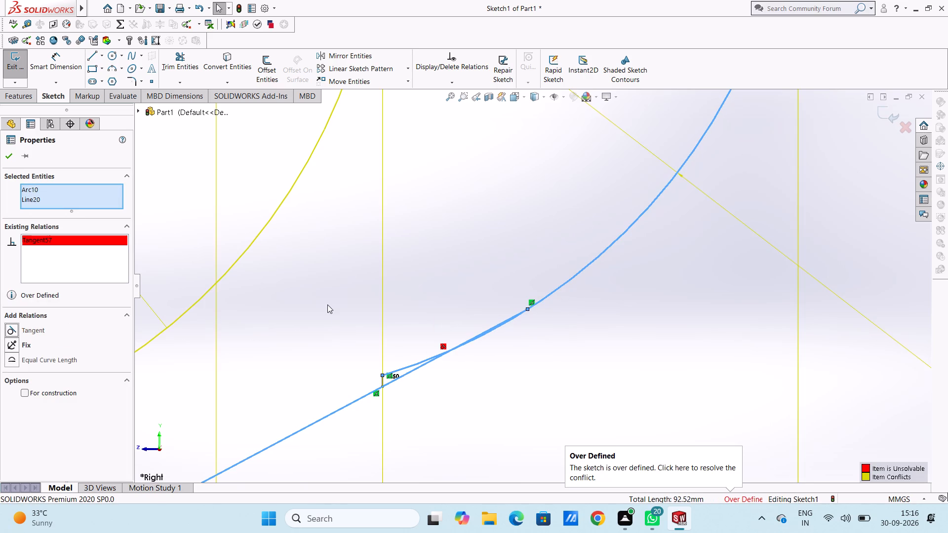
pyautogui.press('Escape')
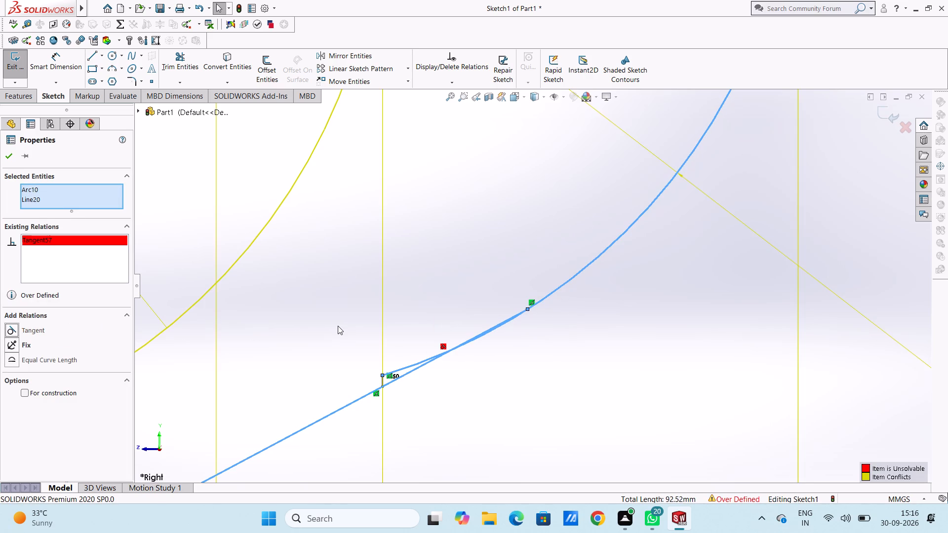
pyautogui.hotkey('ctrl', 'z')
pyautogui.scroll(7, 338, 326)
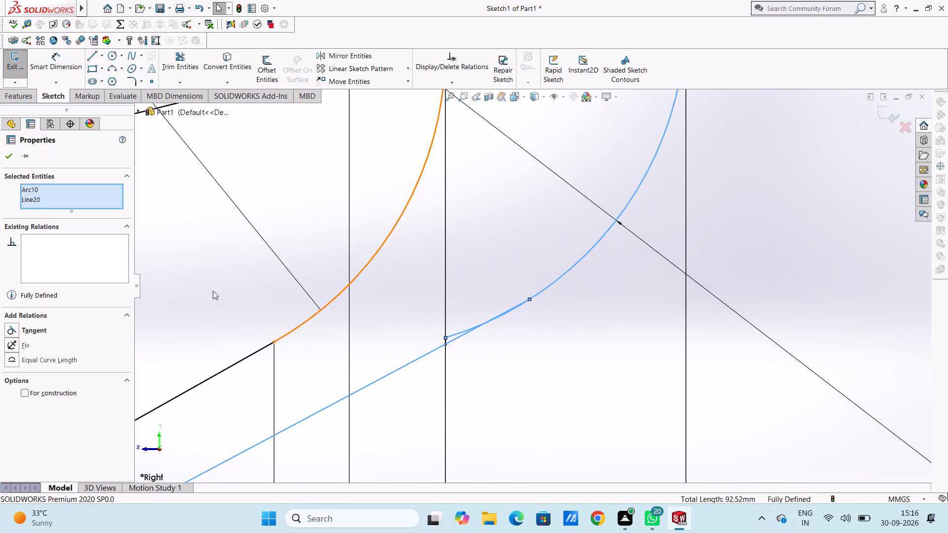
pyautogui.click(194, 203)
# Trim the lower outer arc's excess past the sloped line's upper end so that the line alone continues from the arc.
pyautogui.click(188, 59)
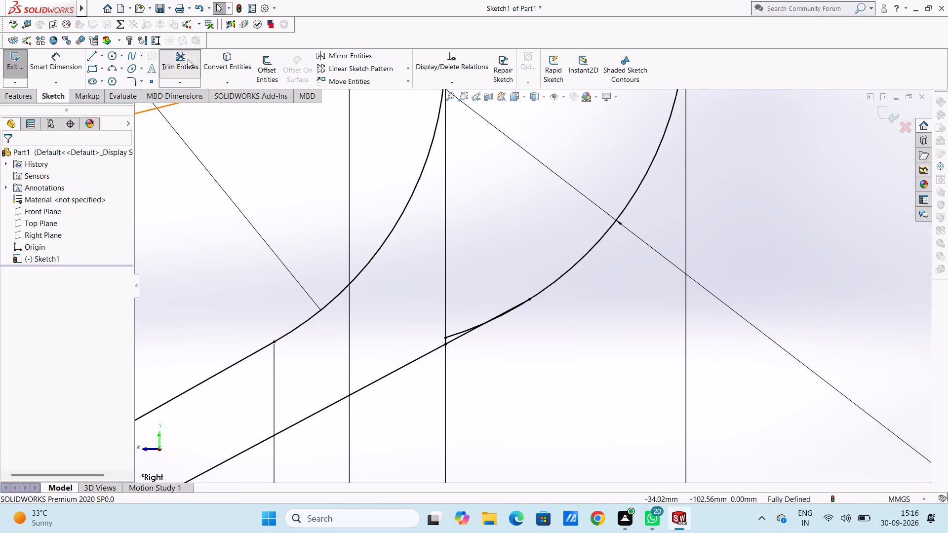
pyautogui.scroll(-7, 506, 314)
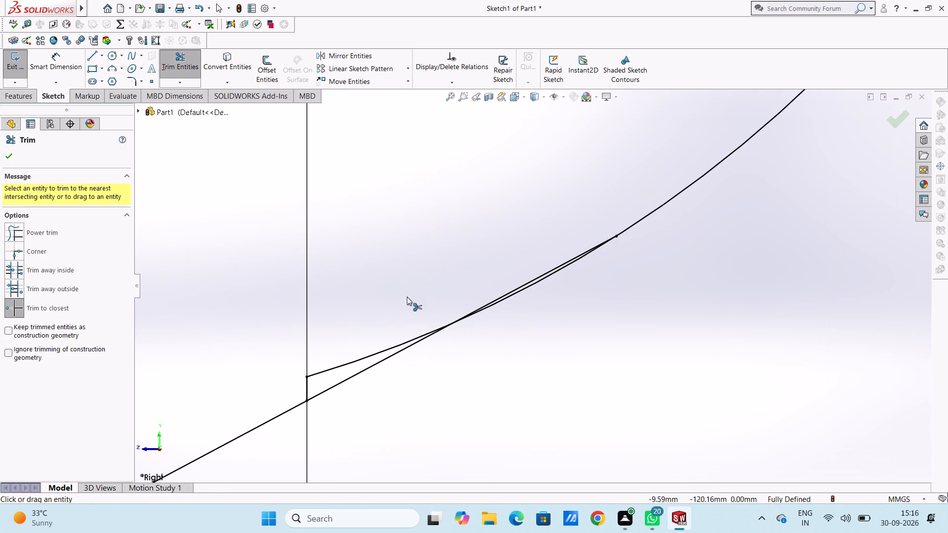
pyautogui.click(388, 348)
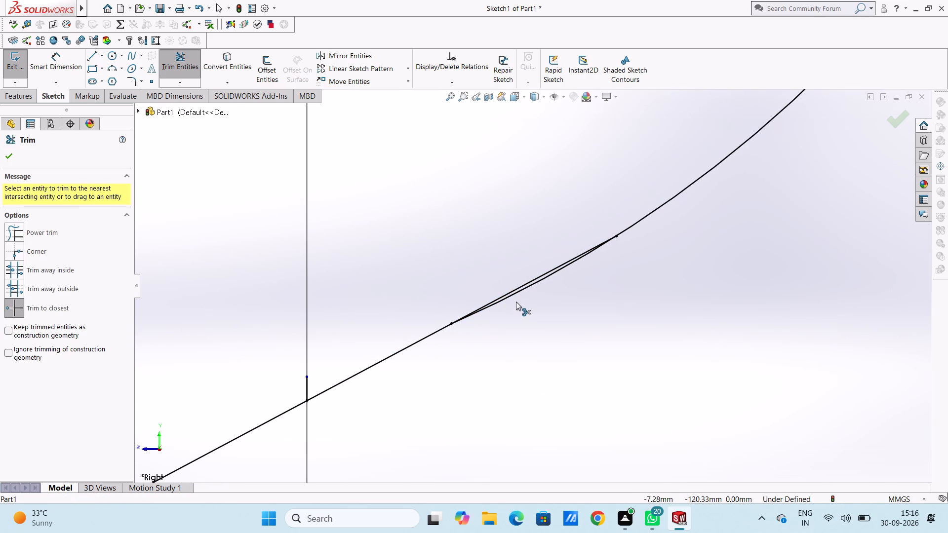
pyautogui.click(514, 297)
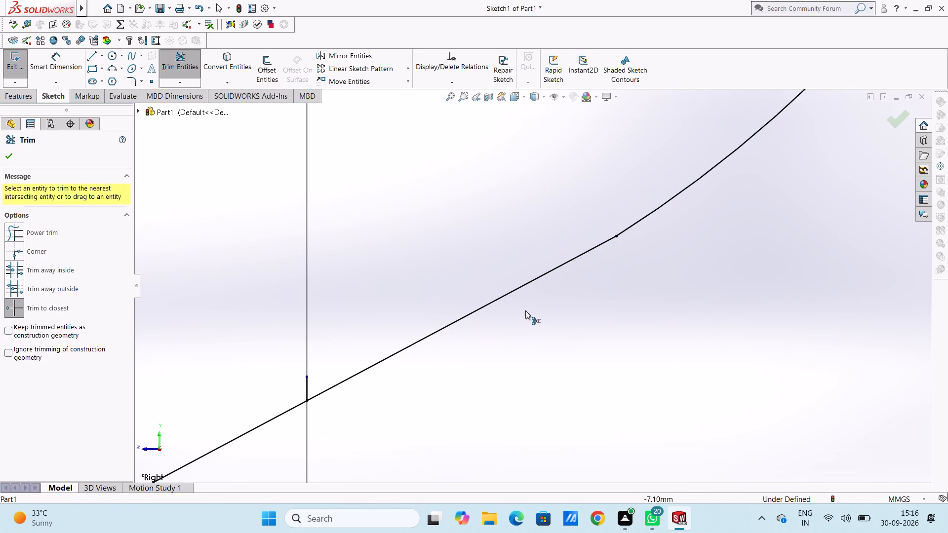
pyautogui.scroll(18, 537, 321)
pyautogui.scroll(7, 537, 321)
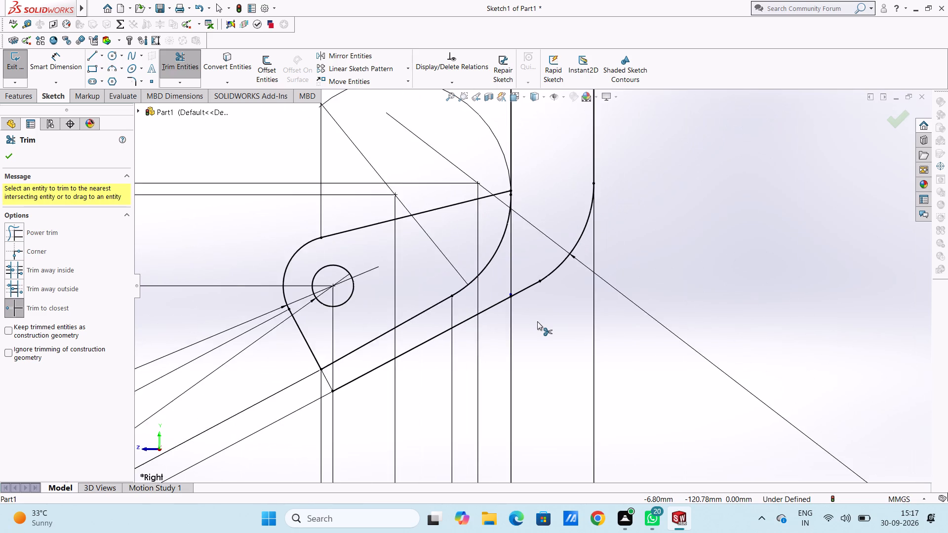
pyautogui.scroll(7, 537, 321)
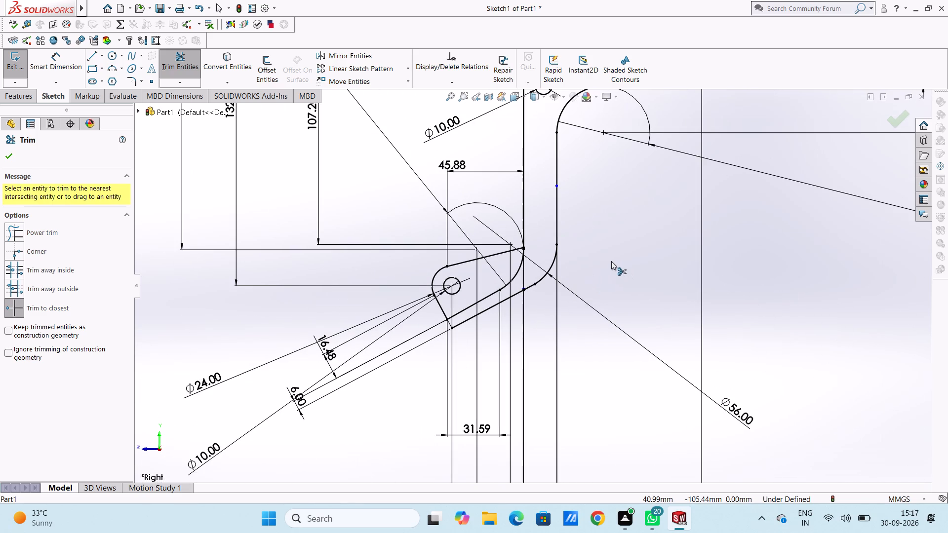
pyautogui.press('Escape')
pyautogui.press('Escape')
# Trim away the hook's upper sloped line, rounded end and small hole circle, leaving only the narrow sloped strip with its short end line.
pyautogui.scroll(3, 611, 261)
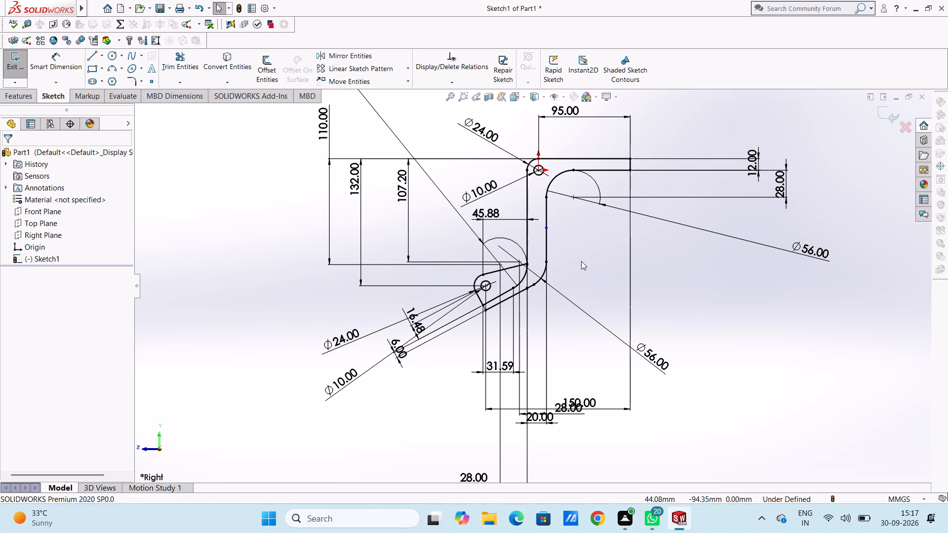
pyautogui.scroll(-2, 528, 300)
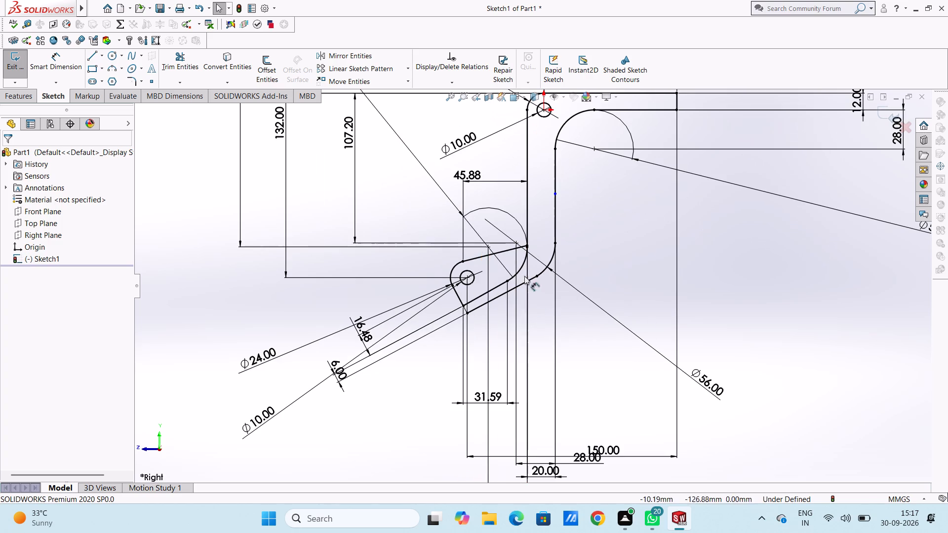
pyautogui.moveTo(189, 68); pyautogui.dragTo(191, 73)
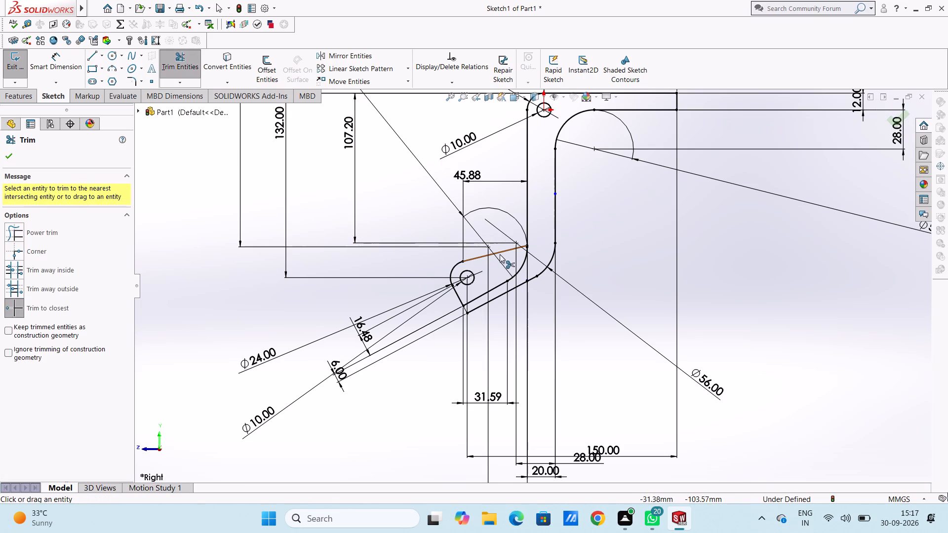
pyautogui.click(500, 253)
pyautogui.click(459, 262)
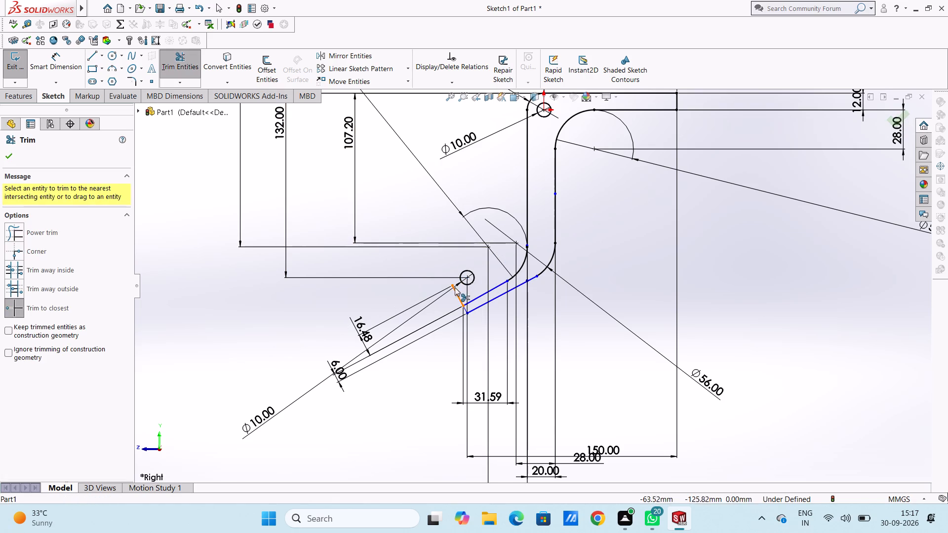
pyautogui.click(454, 289)
pyautogui.click(467, 281)
pyautogui.click(474, 280)
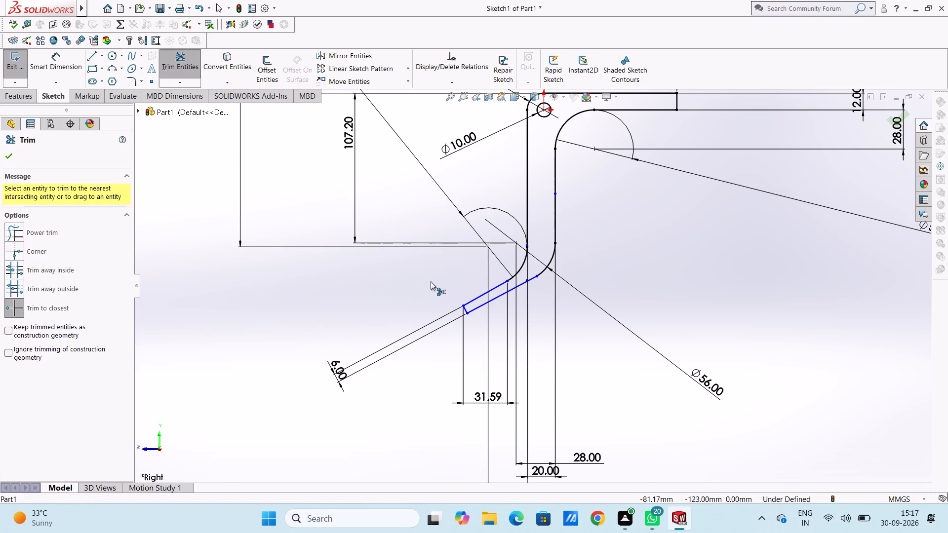
pyautogui.press('Escape')
pyautogui.press('Escape')
pyautogui.scroll(-1, 432, 278)
pyautogui.scroll(4, 432, 278)
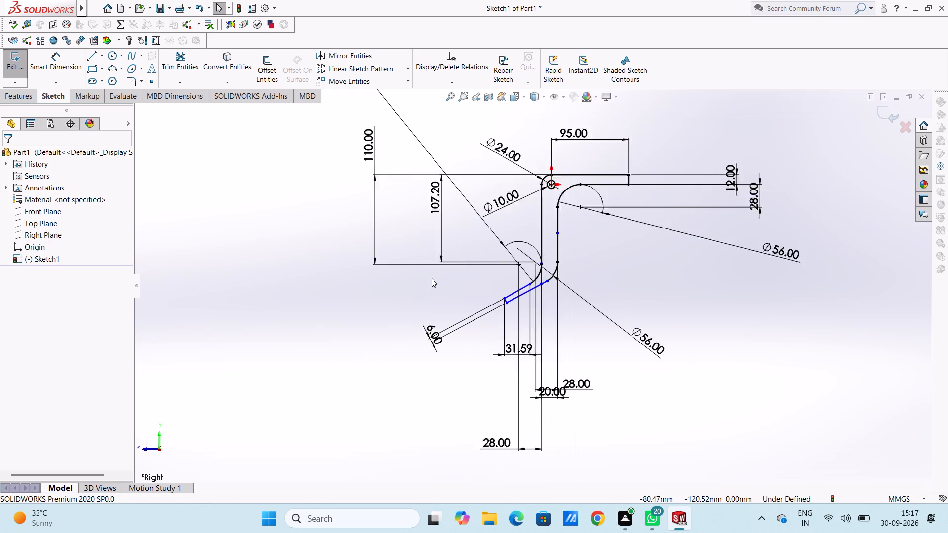
pyautogui.scroll(2, 432, 278)
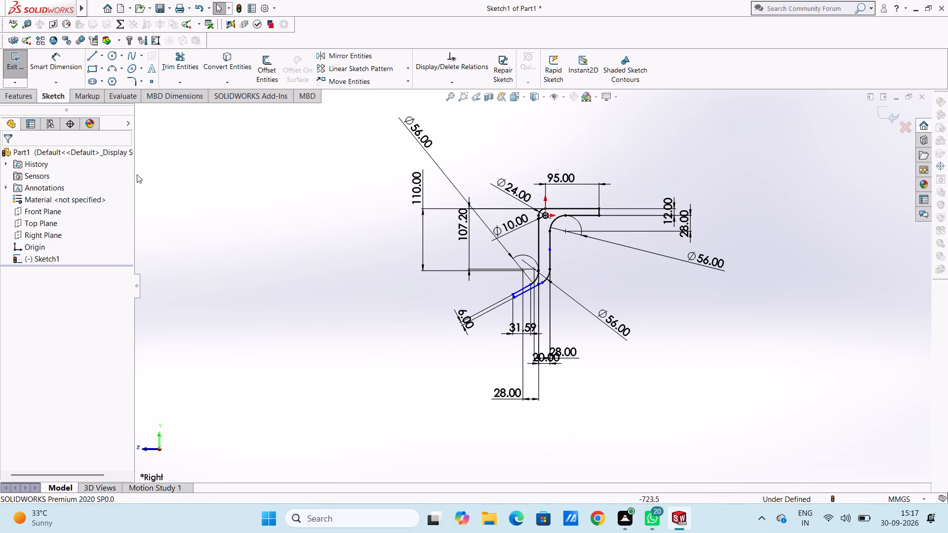
# Dimension the lengths of the narrow strip's upper and lower sloped lines.
pyautogui.click(72, 72)
pyautogui.scroll(-3, 570, 309)
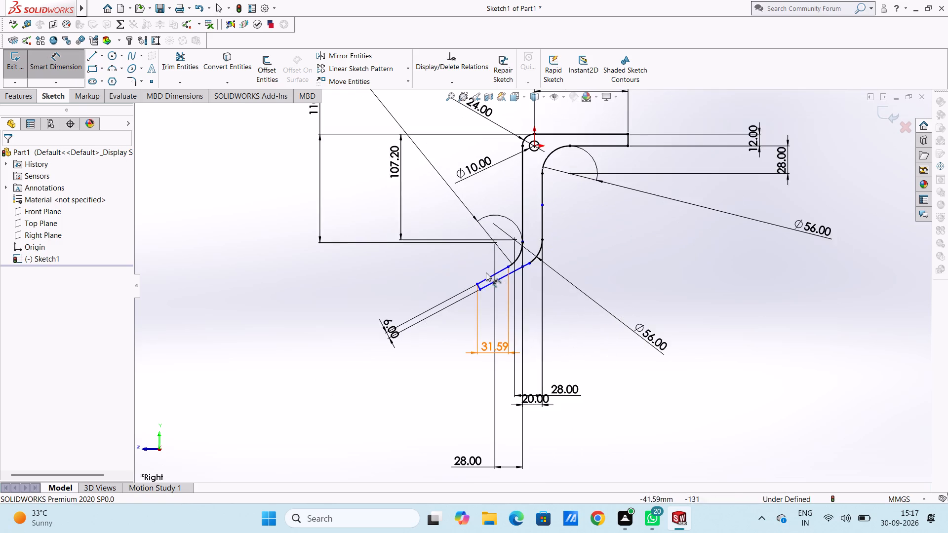
pyautogui.scroll(-2, 478, 268)
pyautogui.click(494, 286)
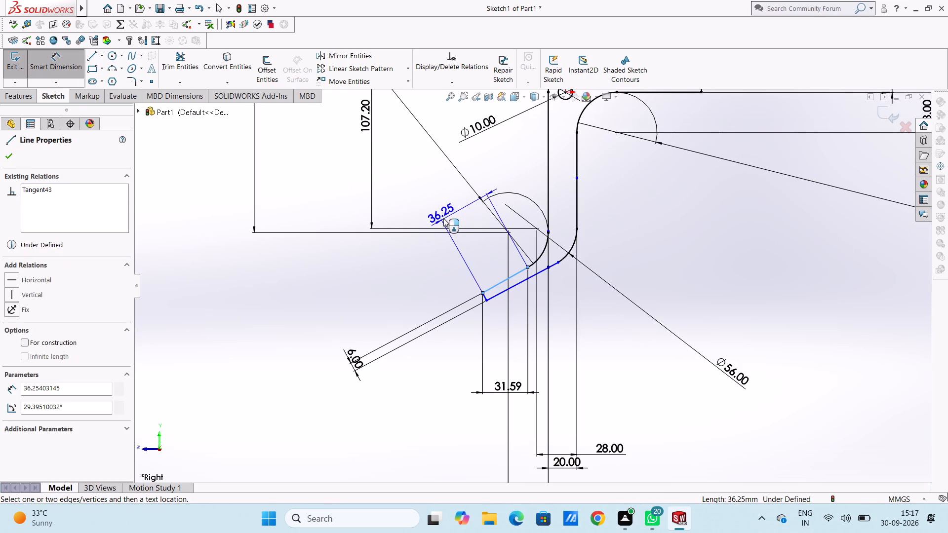
pyautogui.click(443, 218)
pyautogui.click(405, 206)
pyautogui.click(399, 251)
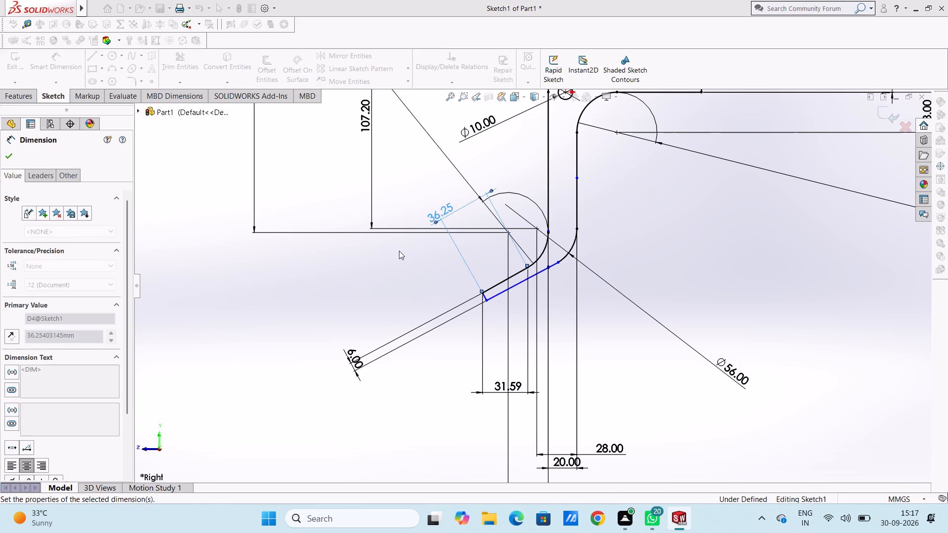
pyautogui.click(521, 284)
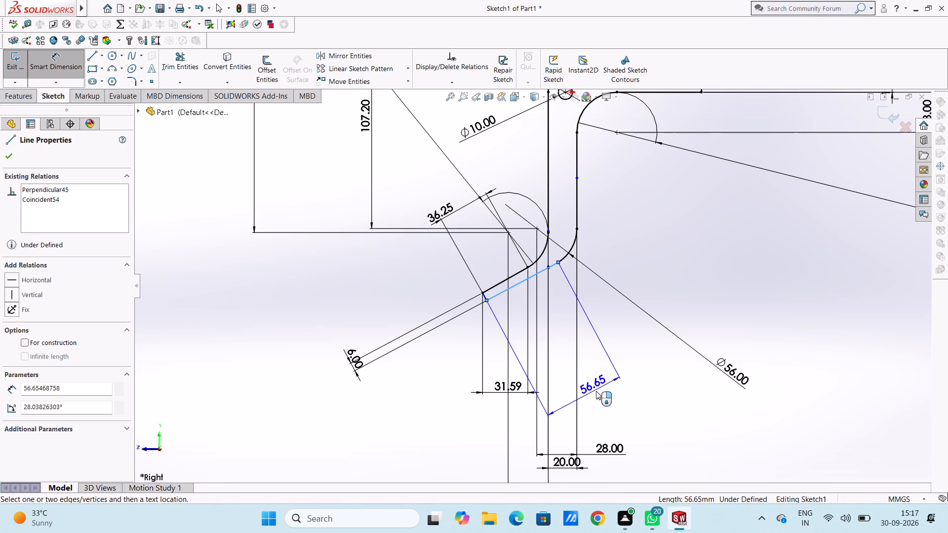
pyautogui.click(603, 398)
pyautogui.click(564, 386)
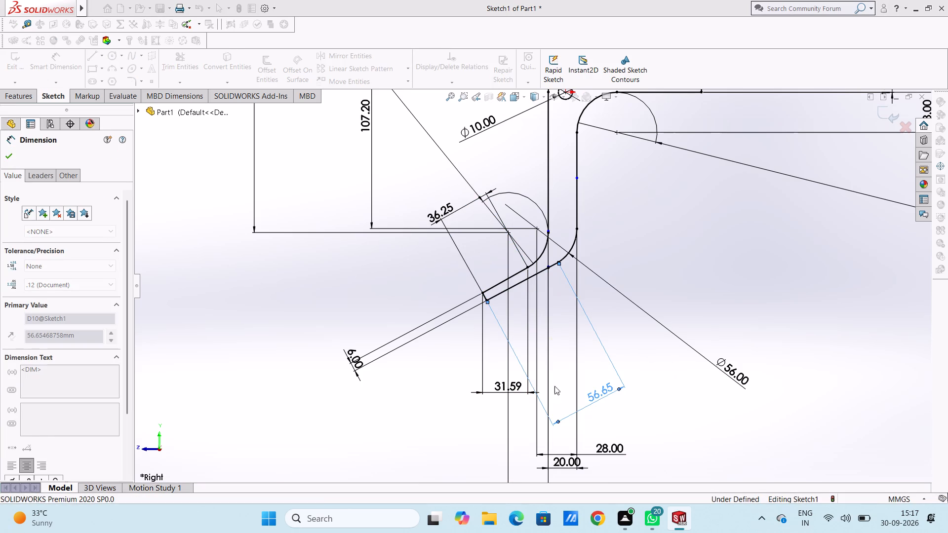
pyautogui.click(428, 395)
pyautogui.press('Escape')
pyautogui.press('Escape')
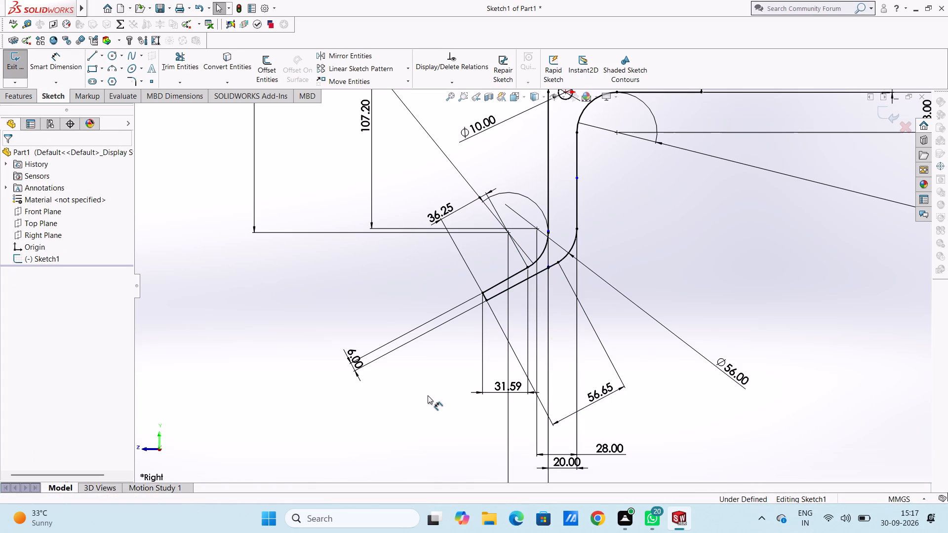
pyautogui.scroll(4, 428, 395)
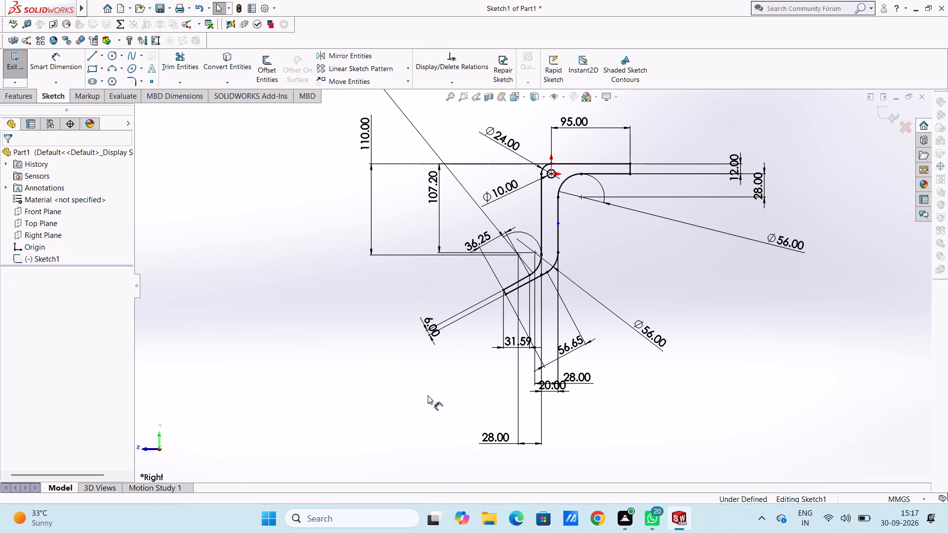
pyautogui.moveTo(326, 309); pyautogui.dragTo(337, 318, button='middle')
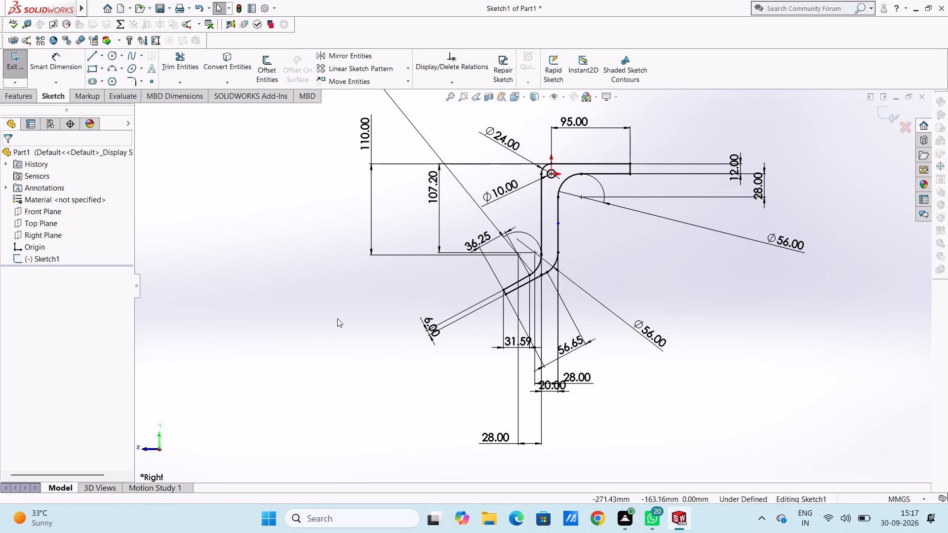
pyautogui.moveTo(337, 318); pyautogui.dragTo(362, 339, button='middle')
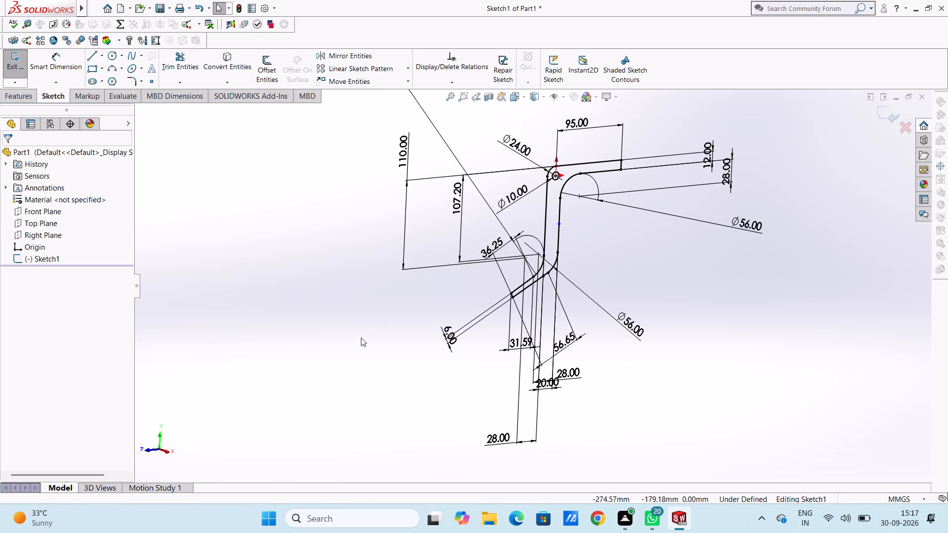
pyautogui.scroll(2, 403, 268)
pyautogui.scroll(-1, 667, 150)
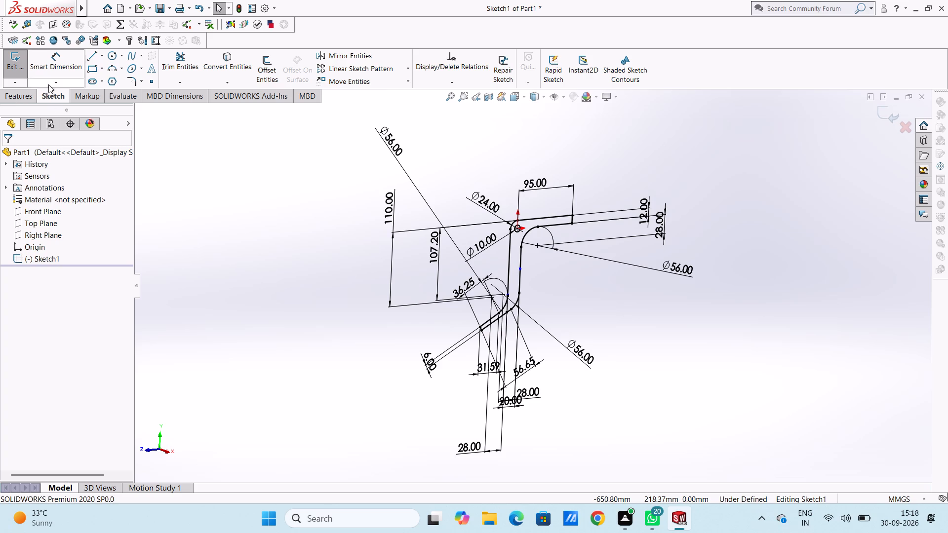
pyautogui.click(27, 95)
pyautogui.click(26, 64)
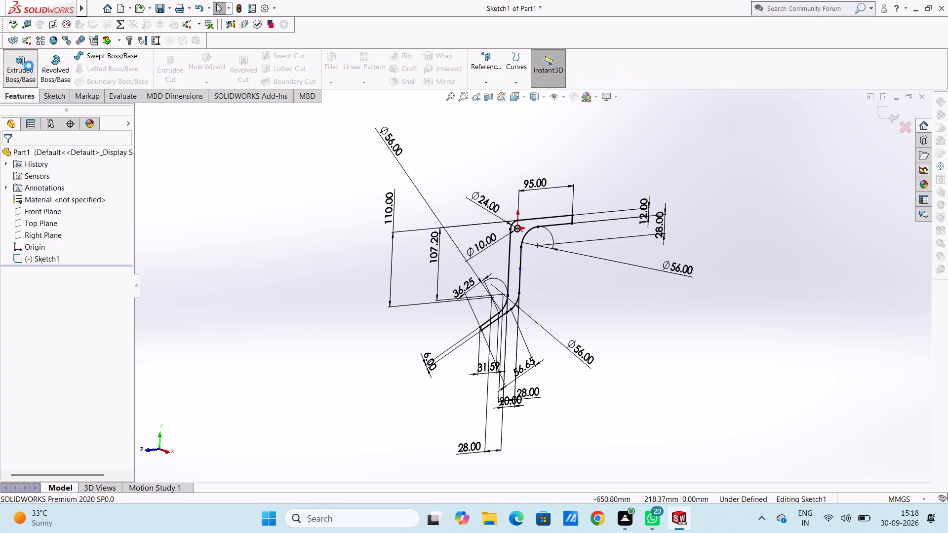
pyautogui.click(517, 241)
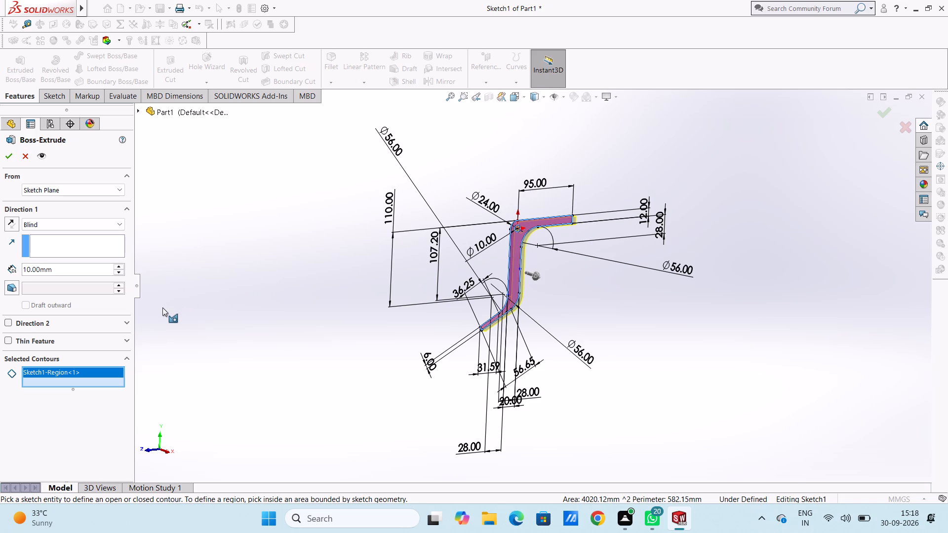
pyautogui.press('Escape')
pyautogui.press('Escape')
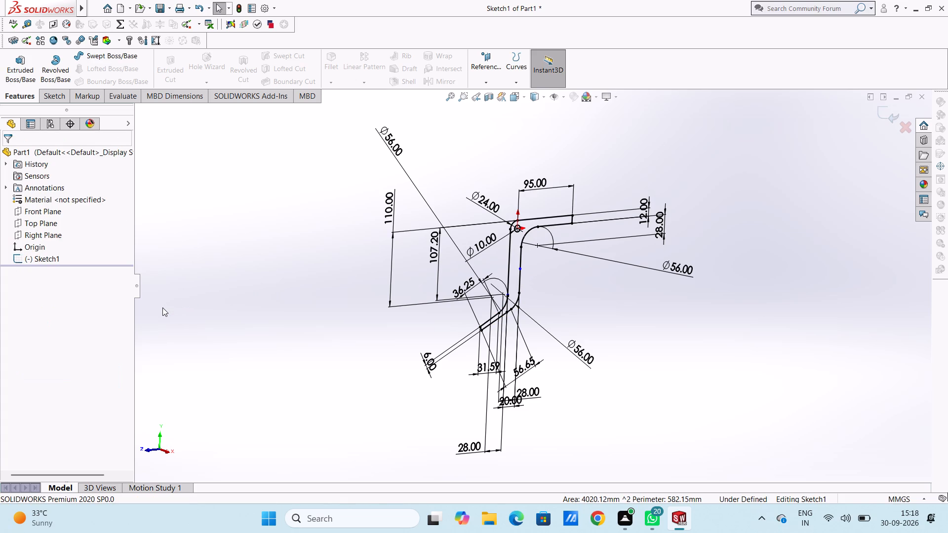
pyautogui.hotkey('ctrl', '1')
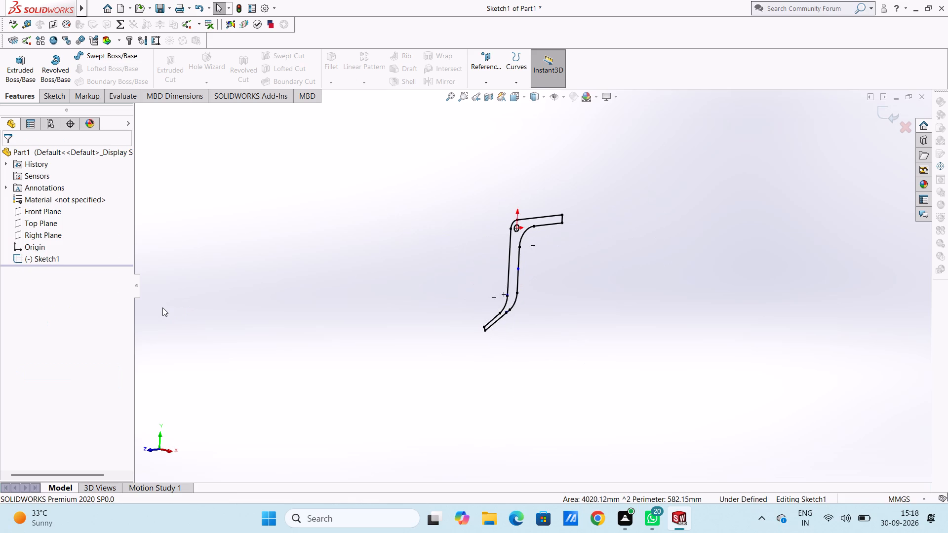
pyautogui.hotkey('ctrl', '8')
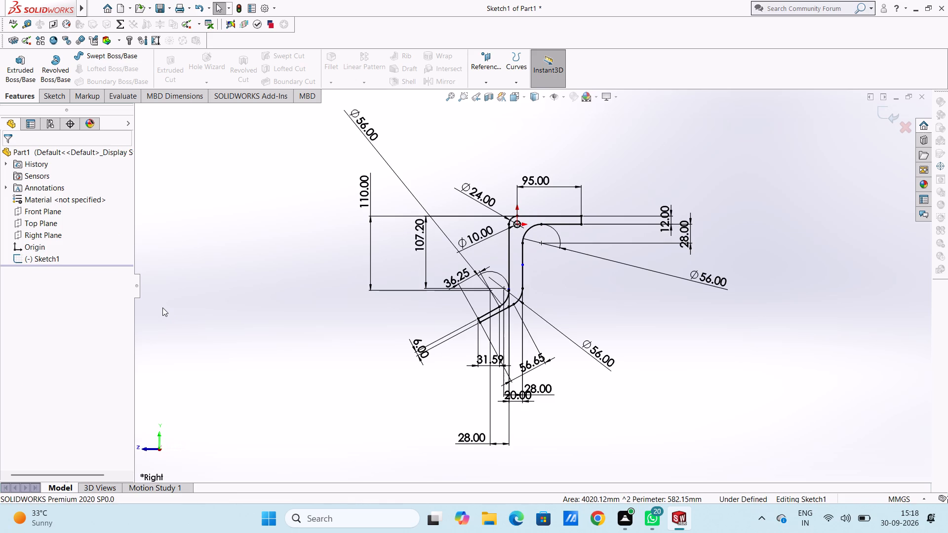
# Check the horizontal distance from the top flange's outer end to the tip of the sloped strip.
pyautogui.scroll(-1, 113, 350)
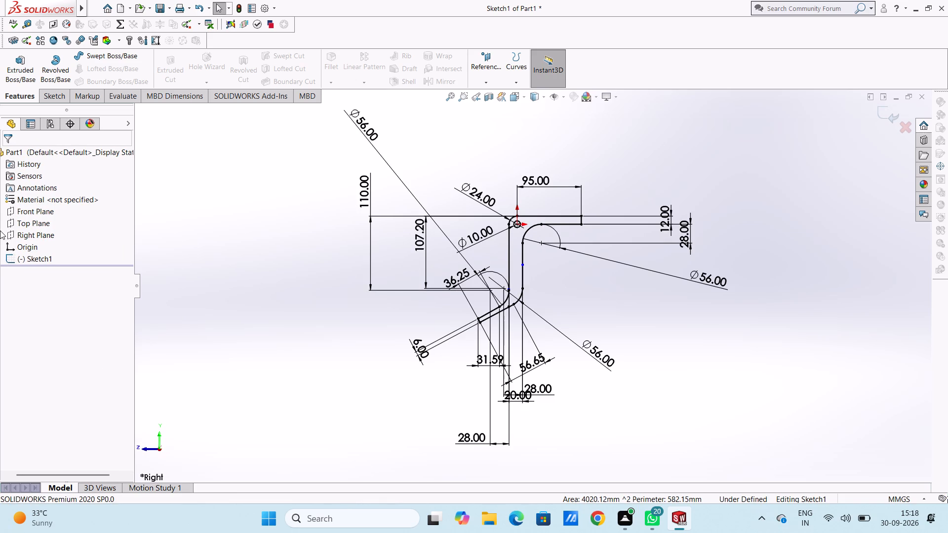
pyautogui.click(52, 97)
pyautogui.click(62, 65)
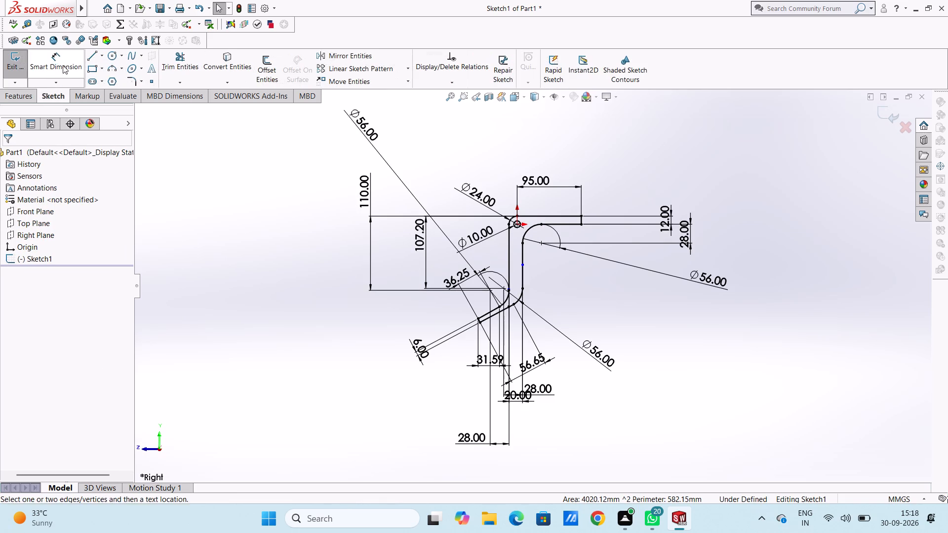
pyautogui.click(583, 215)
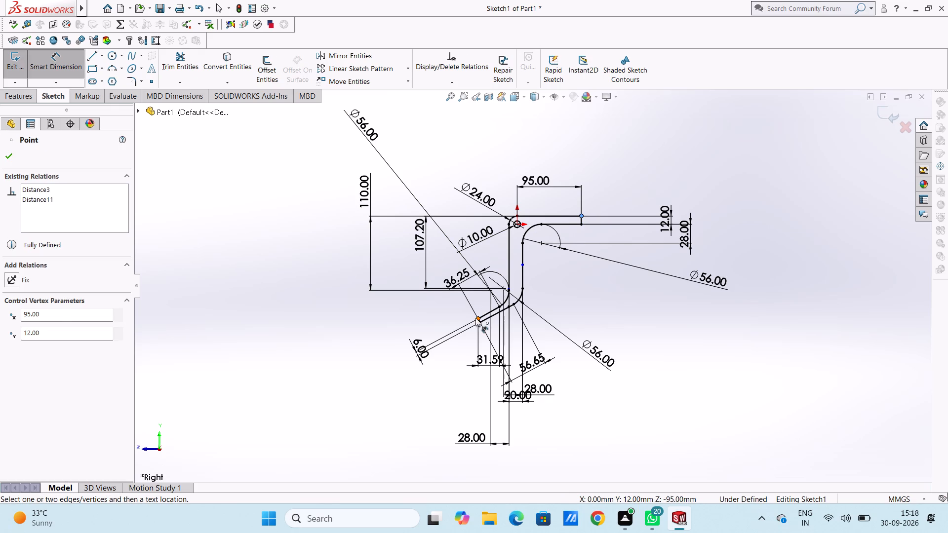
pyautogui.click(477, 319)
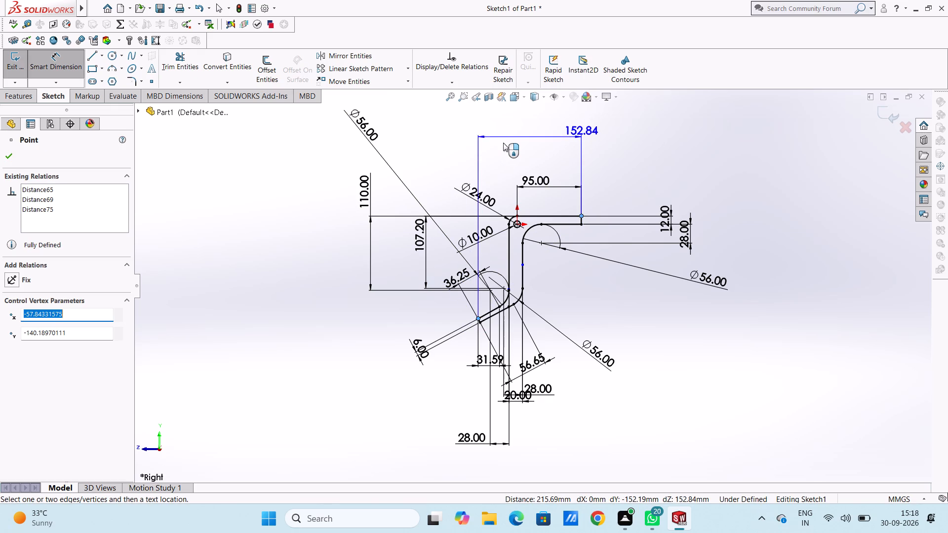
pyautogui.press('Escape')
pyautogui.press('Escape')
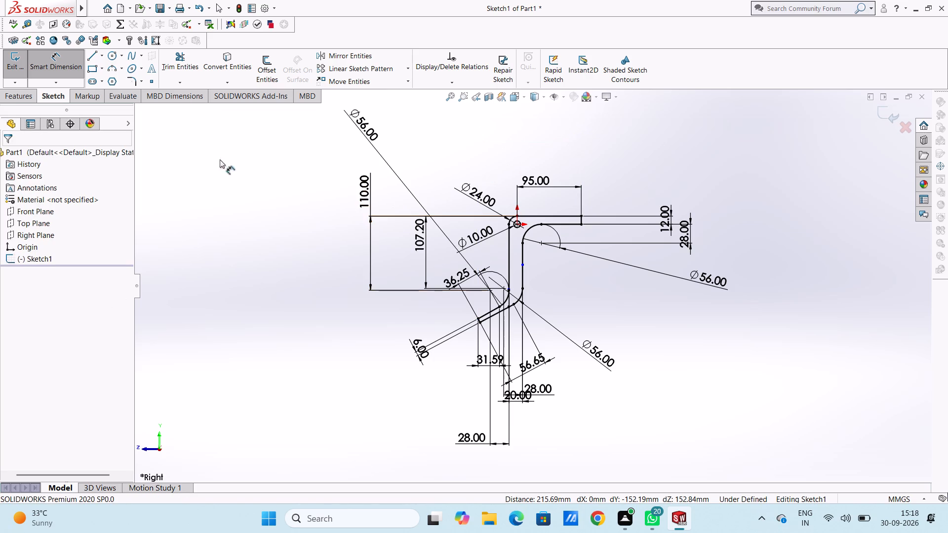
# Extrude the closed bracket profile region as a blind boss with a depth of 52 mm.
pyautogui.click(28, 97)
pyautogui.click(21, 70)
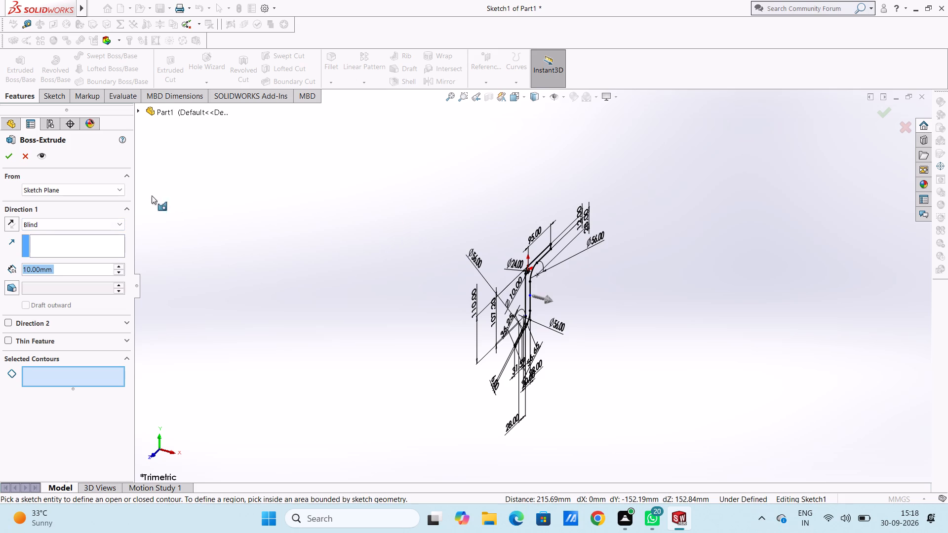
pyautogui.click(24, 157)
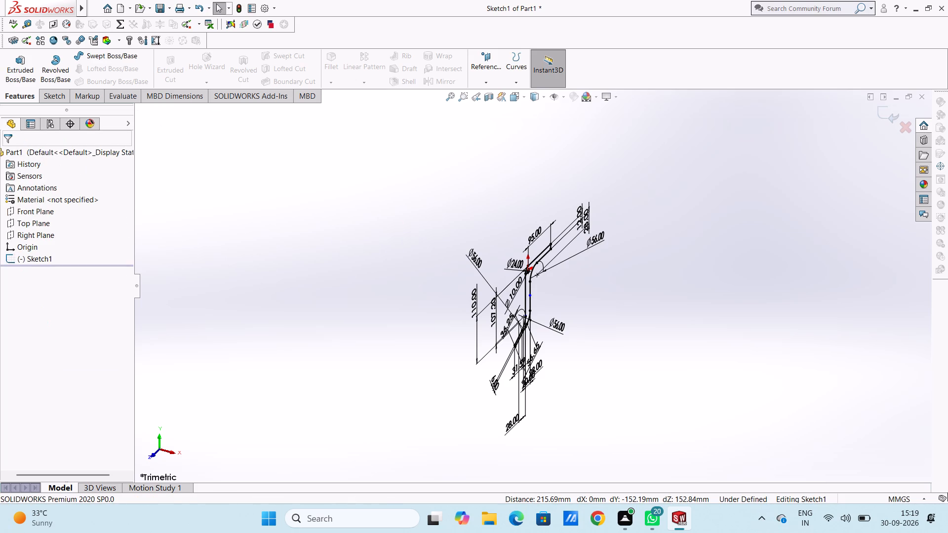
pyautogui.click(23, 70)
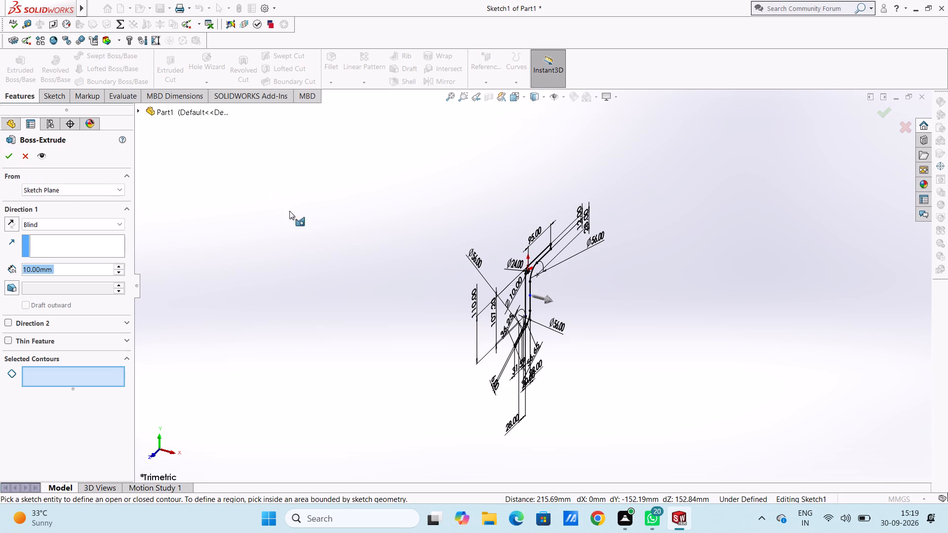
pyautogui.moveTo(654, 261); pyautogui.dragTo(627, 275, button='middle')
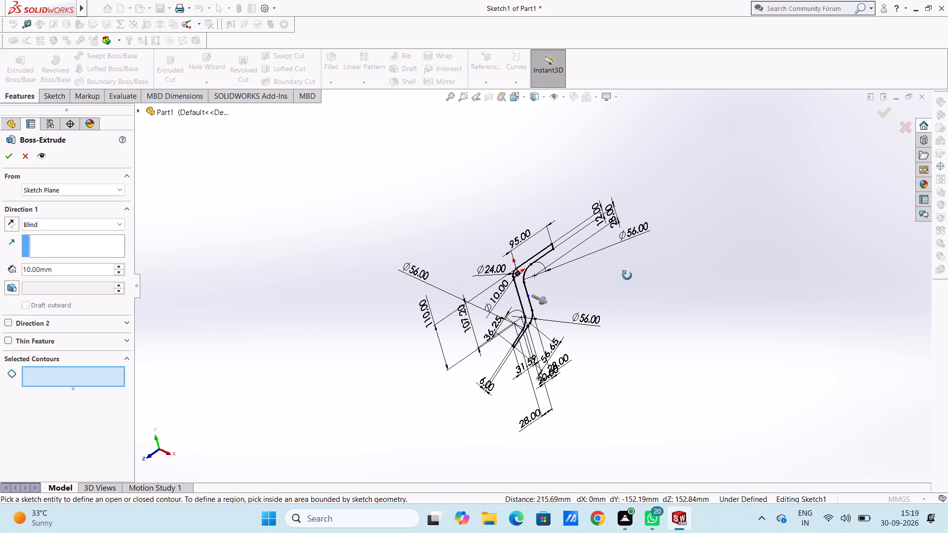
pyautogui.moveTo(627, 275); pyautogui.dragTo(635, 229, button='middle')
pyautogui.scroll(-1, 635, 229)
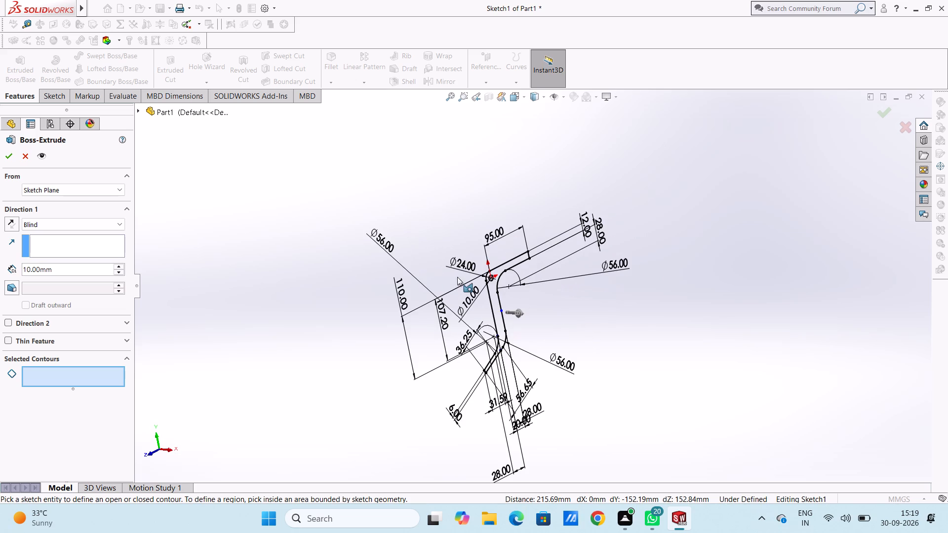
pyautogui.click(495, 296)
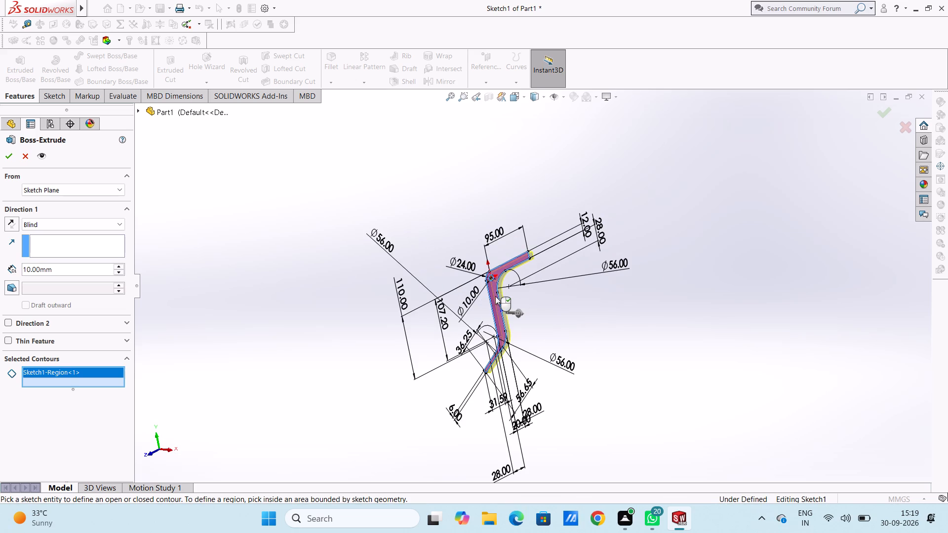
pyautogui.doubleClick(69, 270)
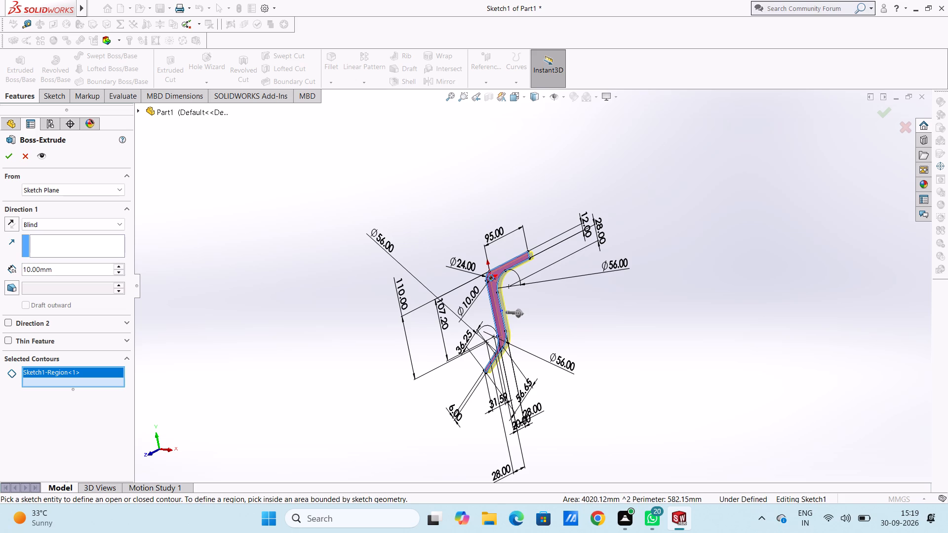
pyautogui.write('52')
pyautogui.press('Return')
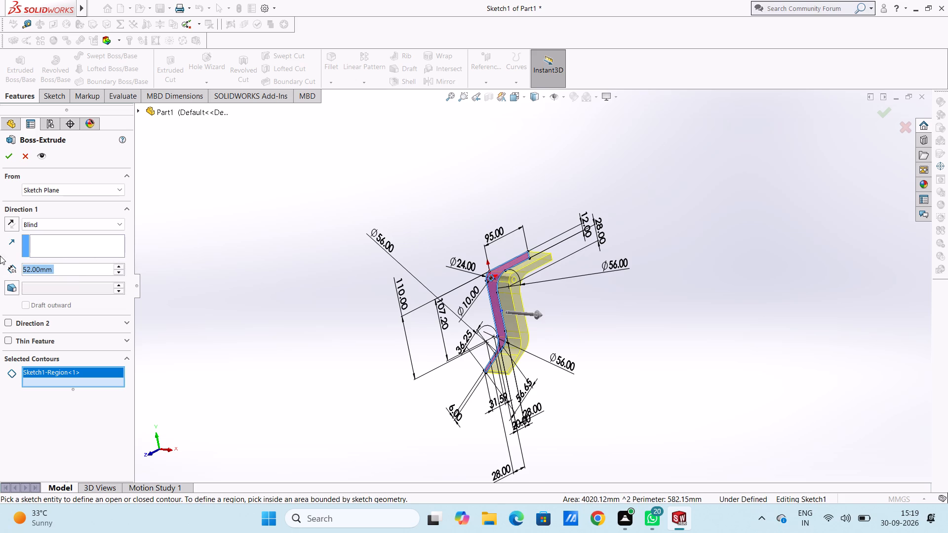
pyautogui.click(7, 157)
pyautogui.click(246, 219)
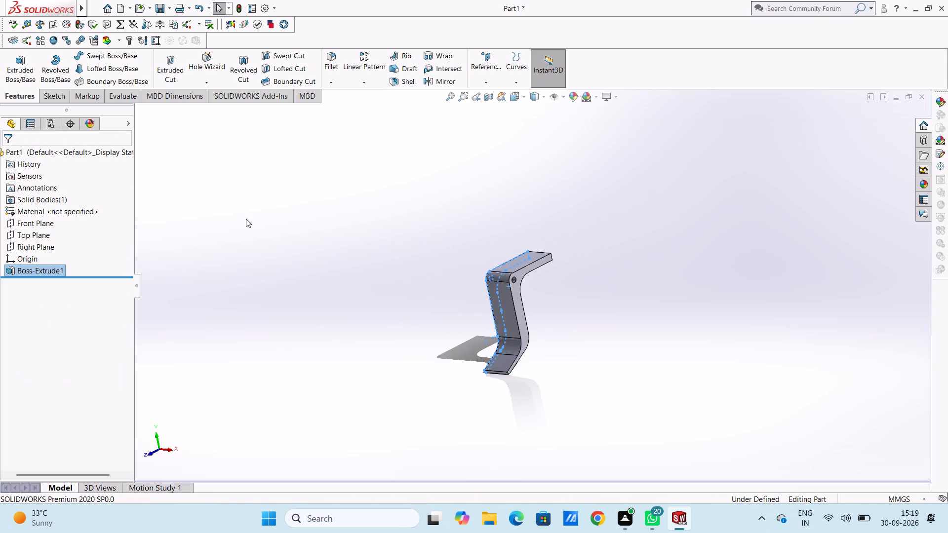
# Examine the extruded bracket's shape from several angles.
pyautogui.moveTo(247, 219); pyautogui.dragTo(322, 218, button='middle')
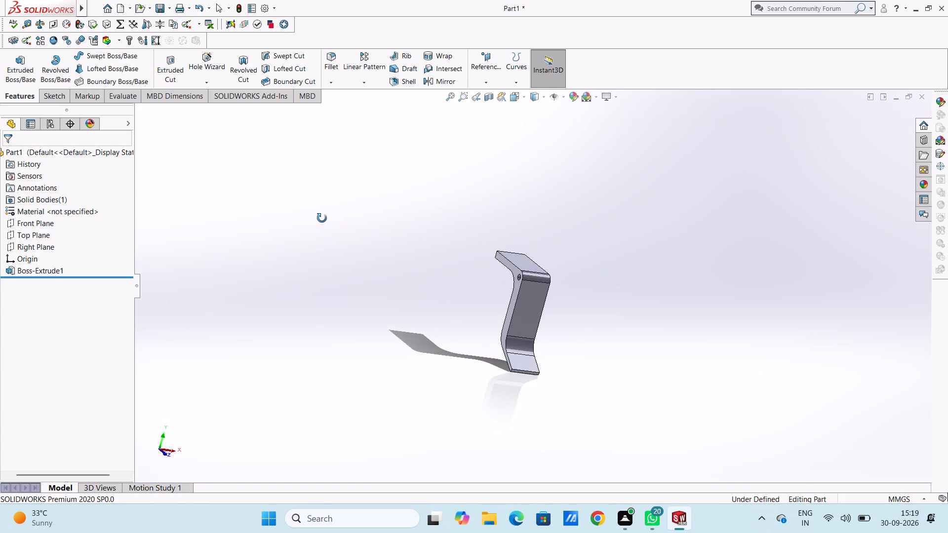
pyautogui.moveTo(322, 218); pyautogui.dragTo(315, 218, button='middle')
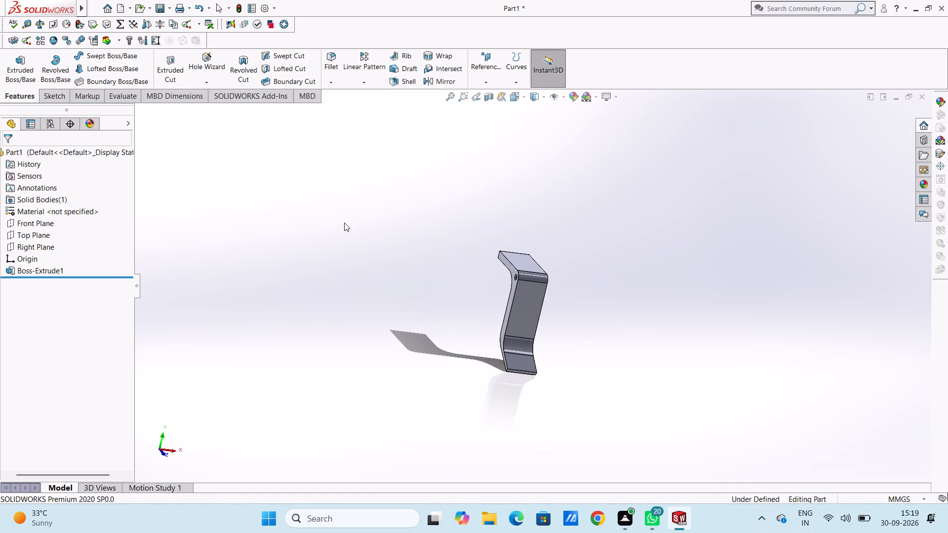
pyautogui.moveTo(348, 228); pyautogui.dragTo(305, 198, button='middle')
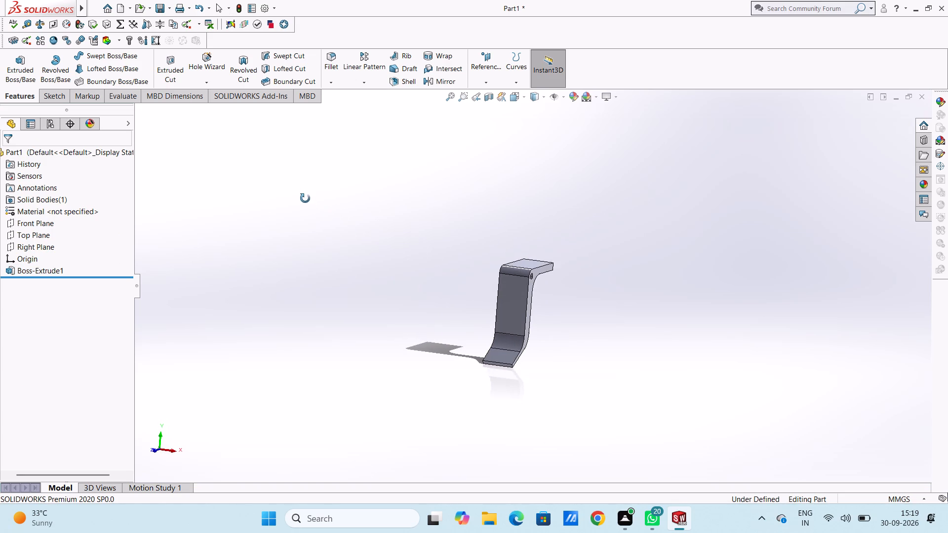
pyautogui.moveTo(305, 198); pyautogui.dragTo(305, 200, button='middle')
pyautogui.scroll(-1, 391, 263)
pyautogui.moveTo(409, 277); pyautogui.dragTo(363, 267, button='middle')
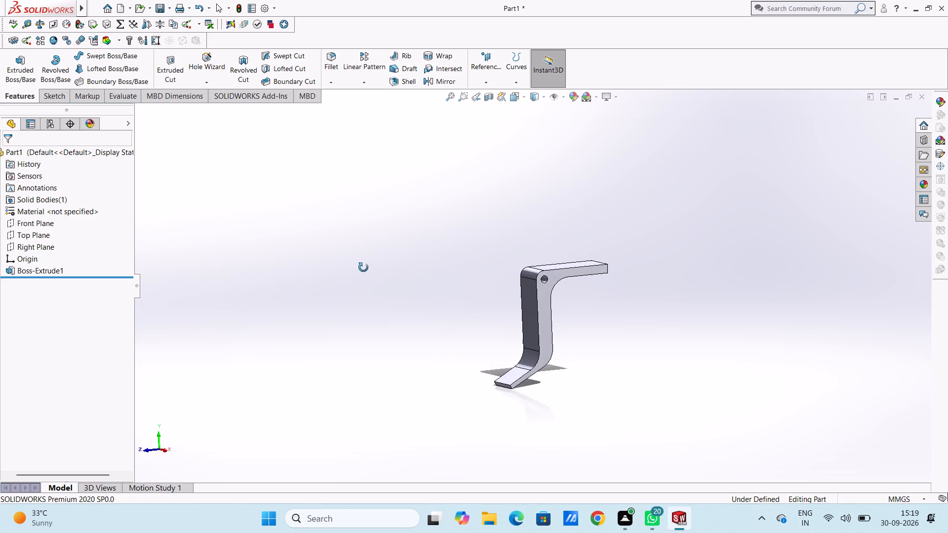
pyautogui.moveTo(363, 267); pyautogui.dragTo(354, 259, button='middle')
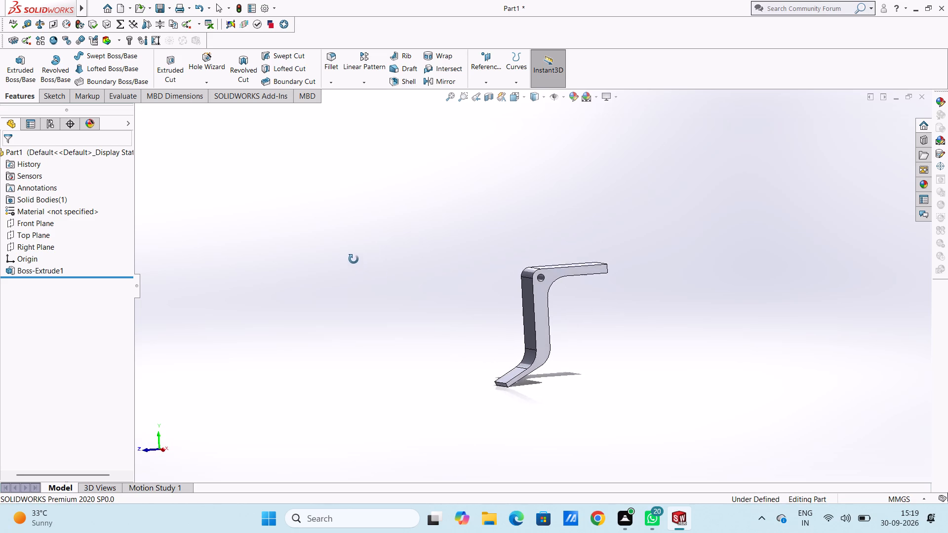
pyautogui.moveTo(354, 259); pyautogui.dragTo(369, 266, button='middle')
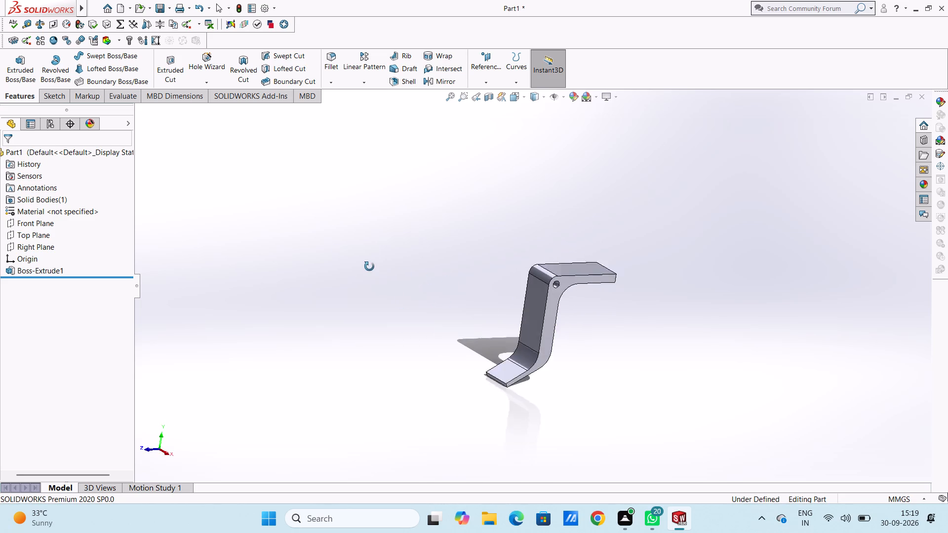
pyautogui.moveTo(369, 266); pyautogui.dragTo(361, 266, button='middle')
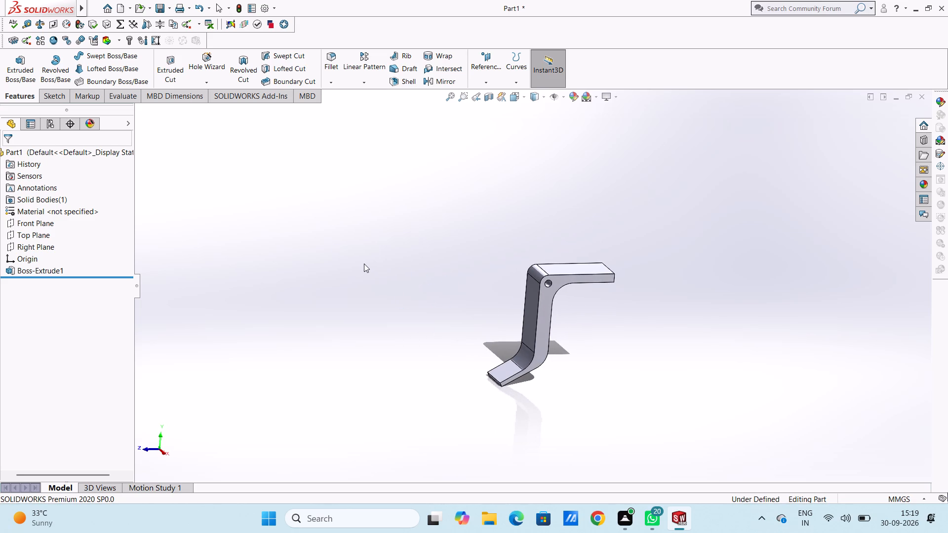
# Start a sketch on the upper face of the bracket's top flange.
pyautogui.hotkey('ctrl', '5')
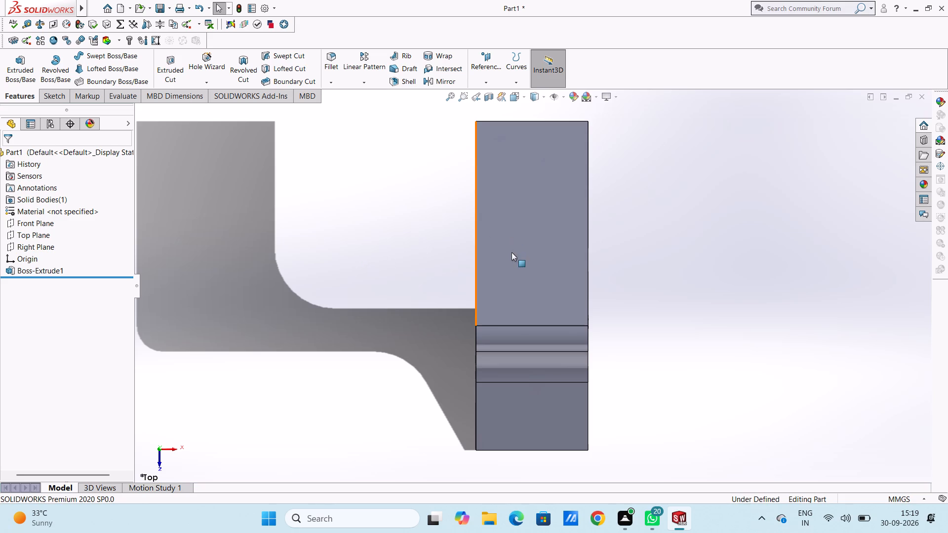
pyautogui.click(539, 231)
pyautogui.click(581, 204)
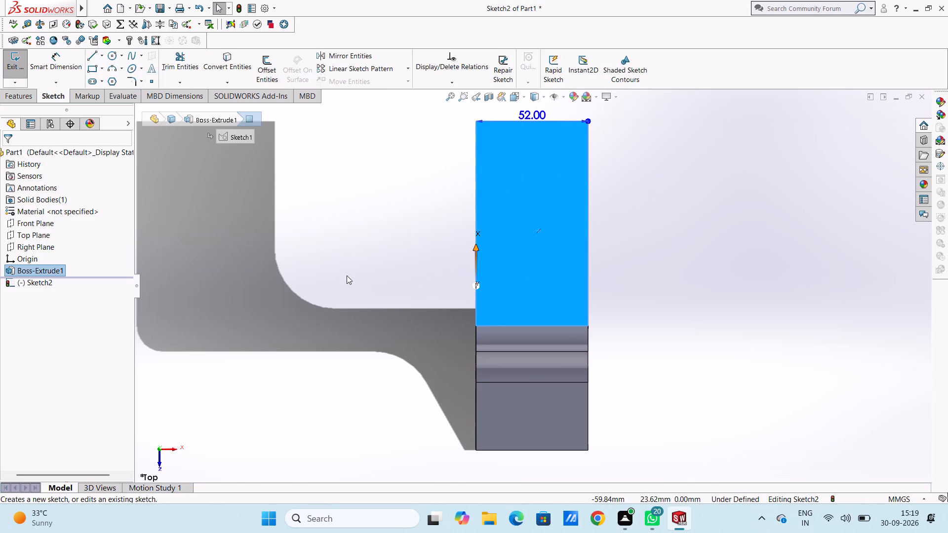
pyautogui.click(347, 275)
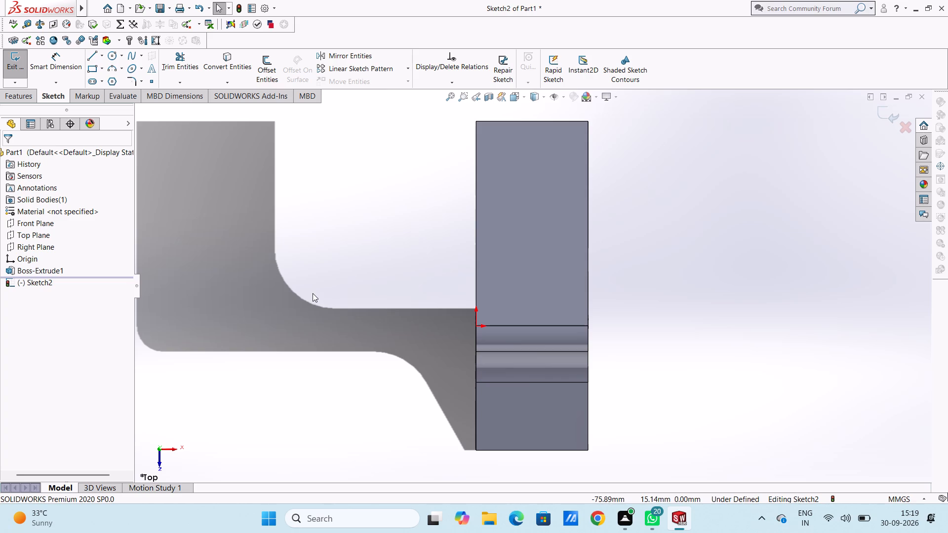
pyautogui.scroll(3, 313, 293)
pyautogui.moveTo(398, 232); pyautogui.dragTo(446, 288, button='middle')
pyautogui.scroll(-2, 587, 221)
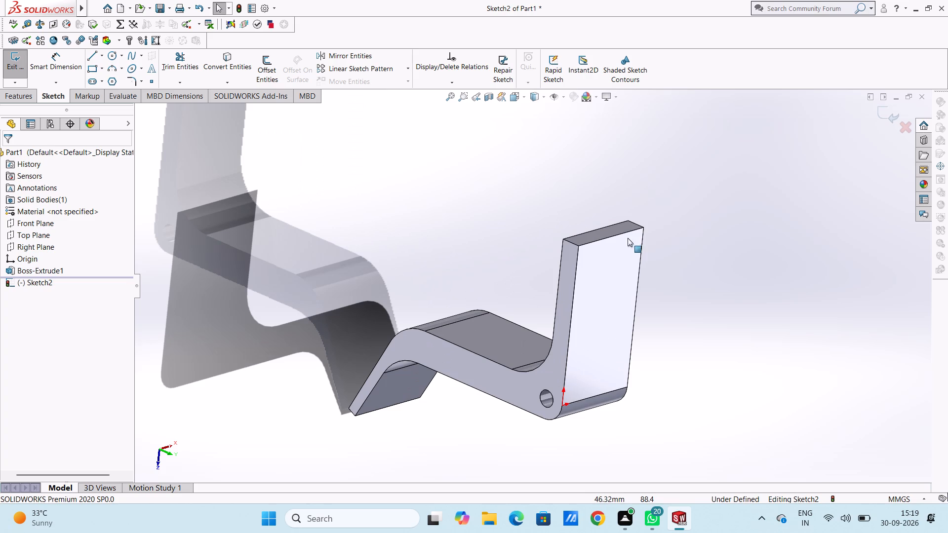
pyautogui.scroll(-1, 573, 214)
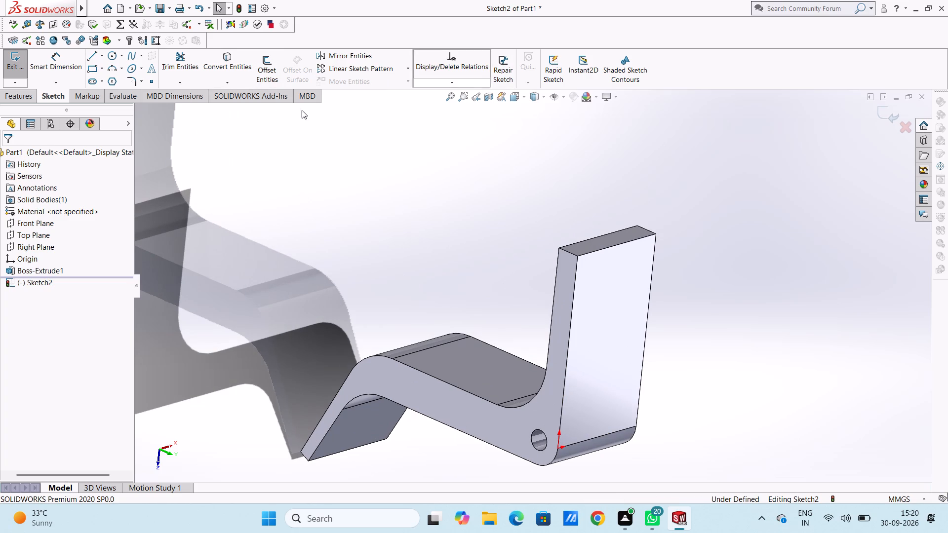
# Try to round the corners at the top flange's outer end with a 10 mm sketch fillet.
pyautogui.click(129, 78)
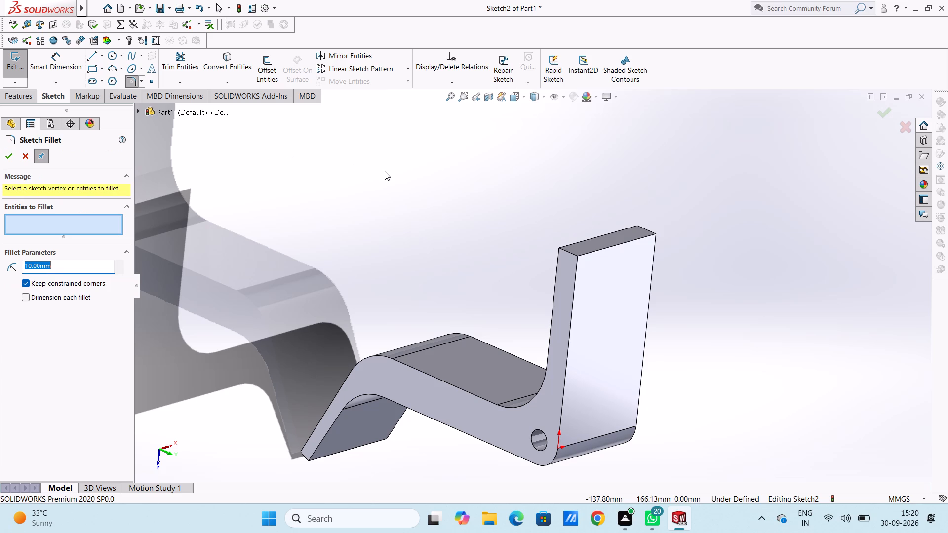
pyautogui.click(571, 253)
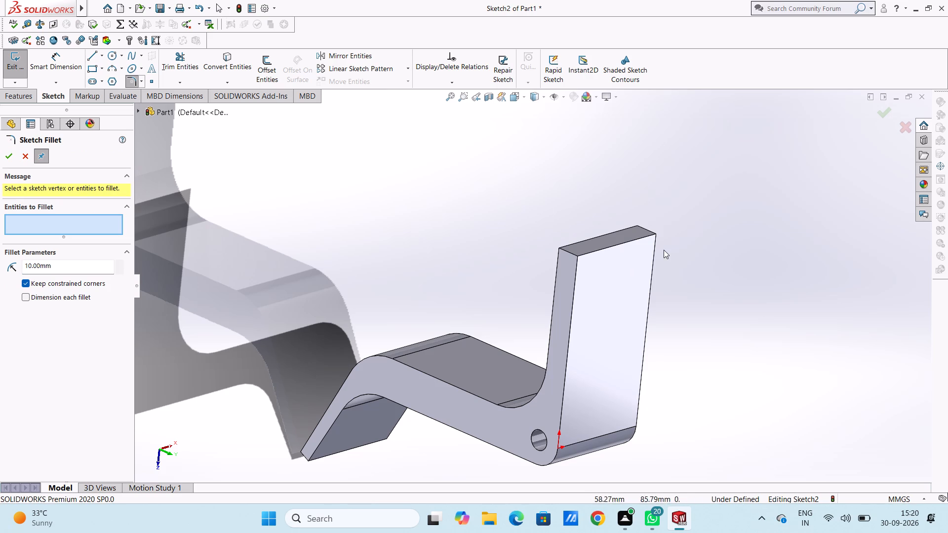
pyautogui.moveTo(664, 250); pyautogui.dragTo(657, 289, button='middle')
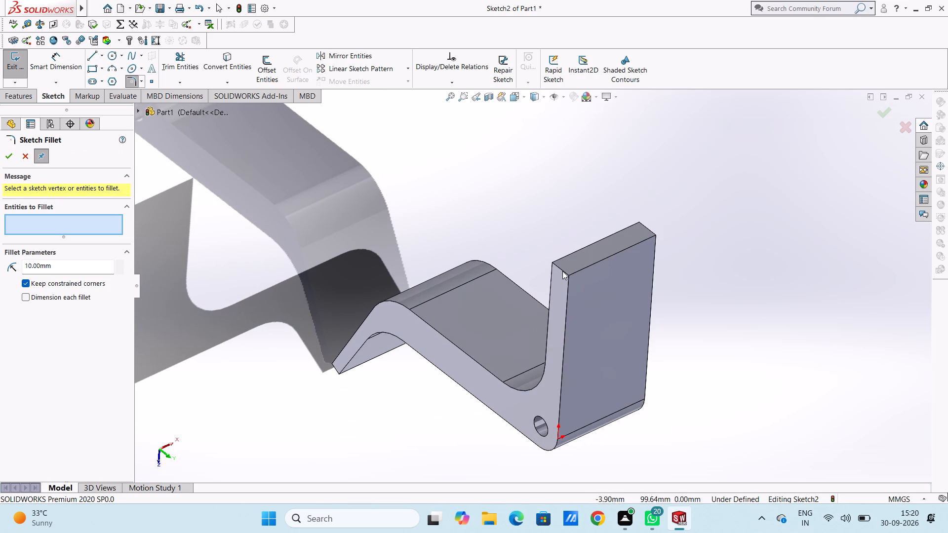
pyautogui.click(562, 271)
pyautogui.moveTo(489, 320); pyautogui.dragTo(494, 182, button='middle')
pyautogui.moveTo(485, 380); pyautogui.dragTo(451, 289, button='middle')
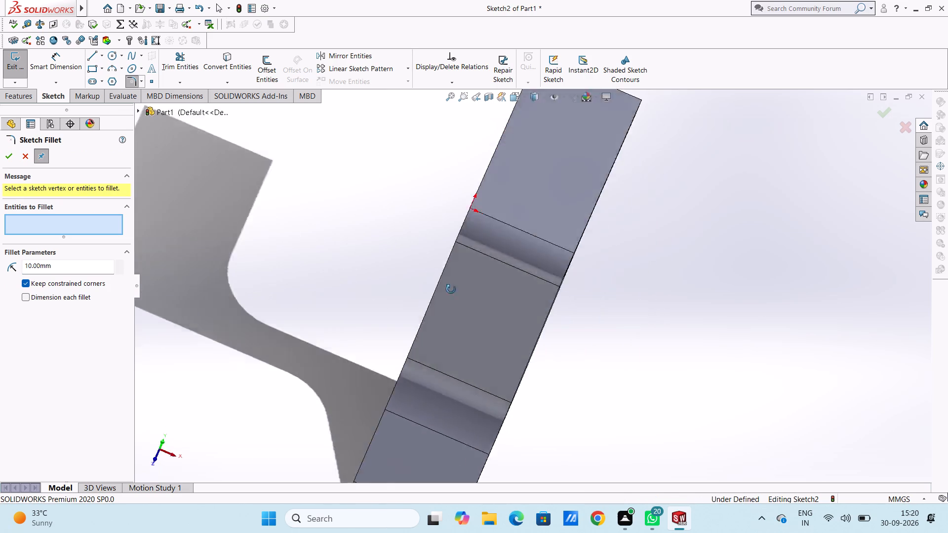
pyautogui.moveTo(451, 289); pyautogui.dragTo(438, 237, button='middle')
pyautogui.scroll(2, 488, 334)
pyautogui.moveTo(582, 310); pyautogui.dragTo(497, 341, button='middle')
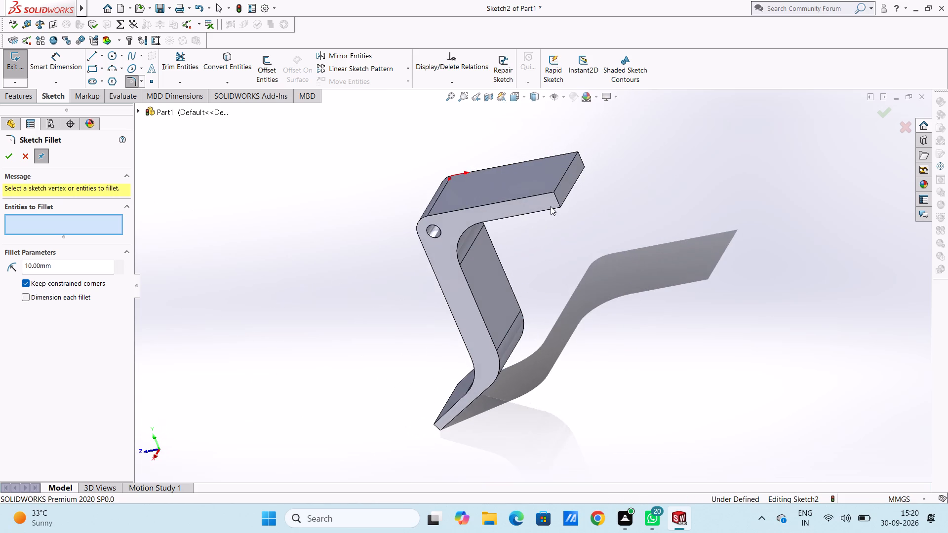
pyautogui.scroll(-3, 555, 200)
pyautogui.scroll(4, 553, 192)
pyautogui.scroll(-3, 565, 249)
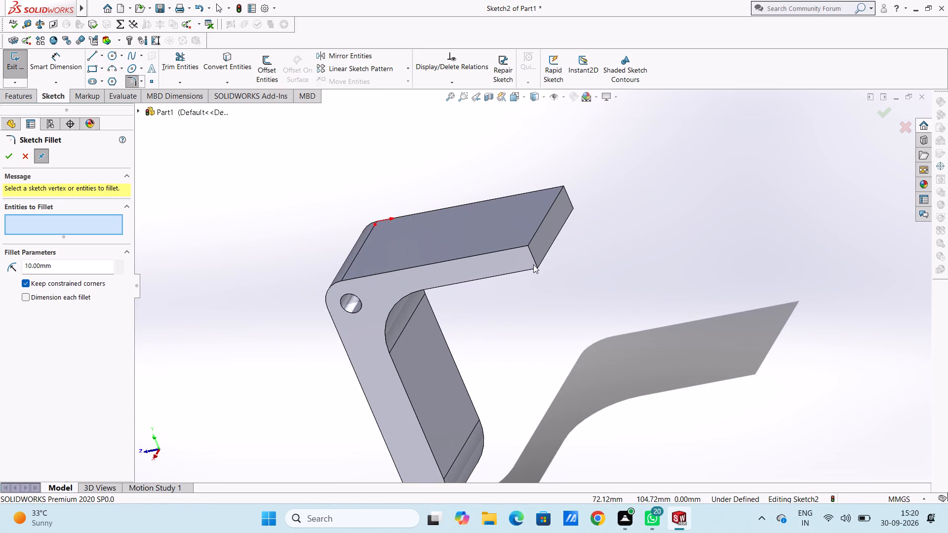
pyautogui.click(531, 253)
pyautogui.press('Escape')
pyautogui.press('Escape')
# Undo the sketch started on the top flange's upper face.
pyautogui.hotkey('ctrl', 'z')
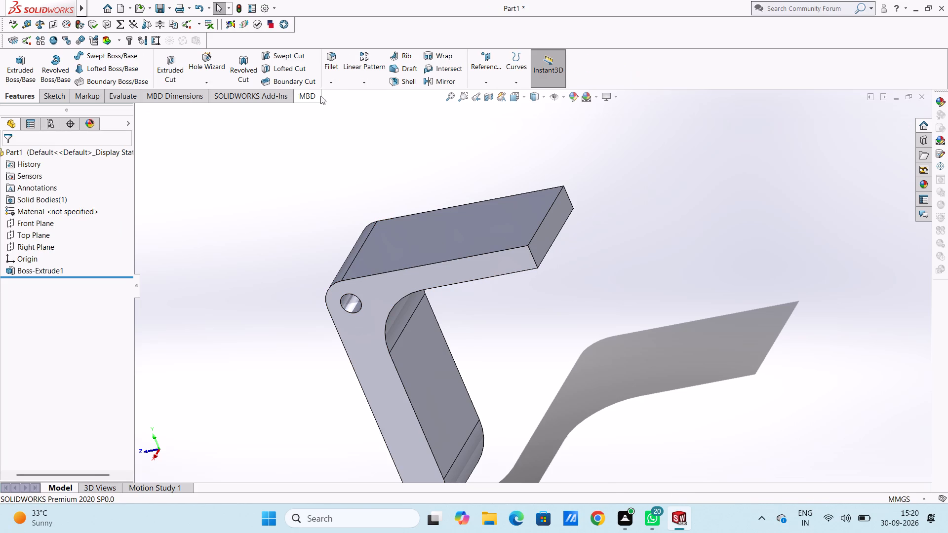
# Fillet the two short corner edges at the top flange's outer end, trying a 28 mm radius before applying 26 mm.
pyautogui.click(329, 60)
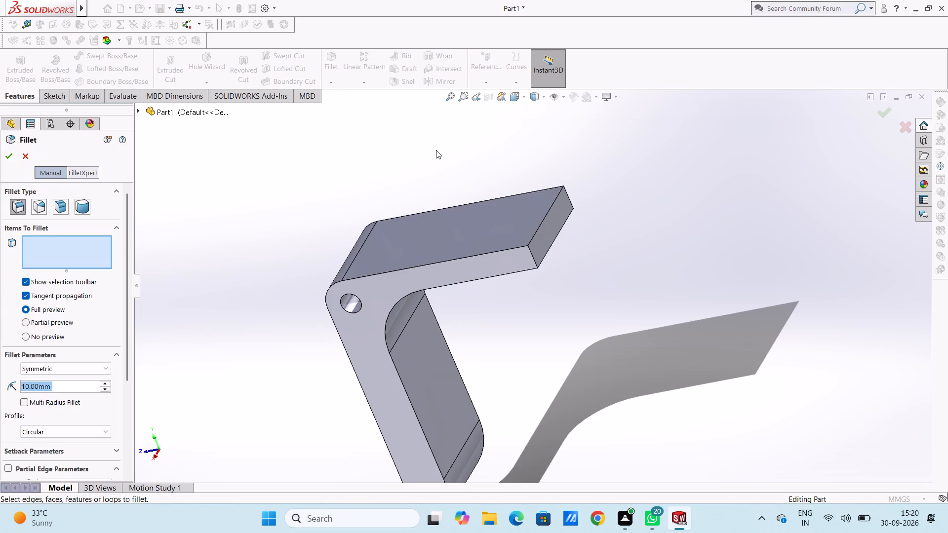
pyautogui.click(534, 260)
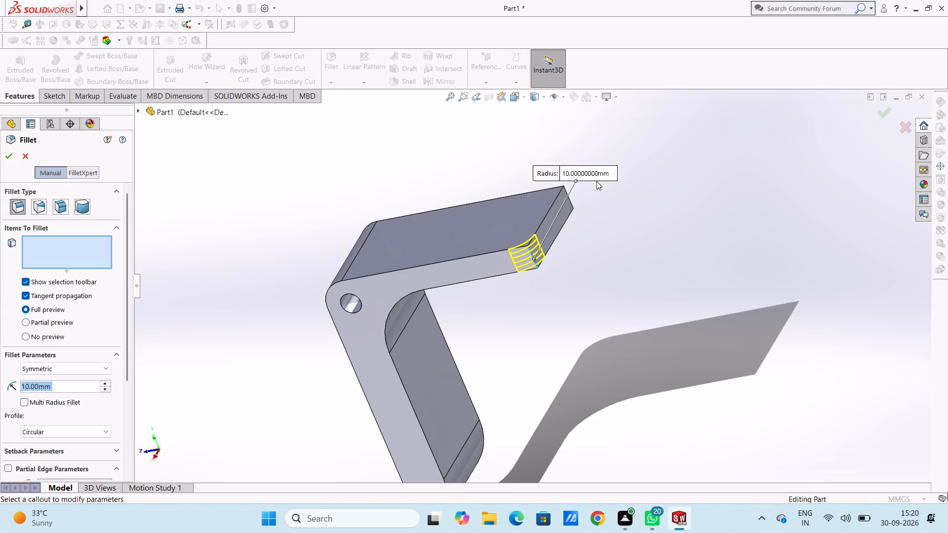
pyautogui.click(572, 203)
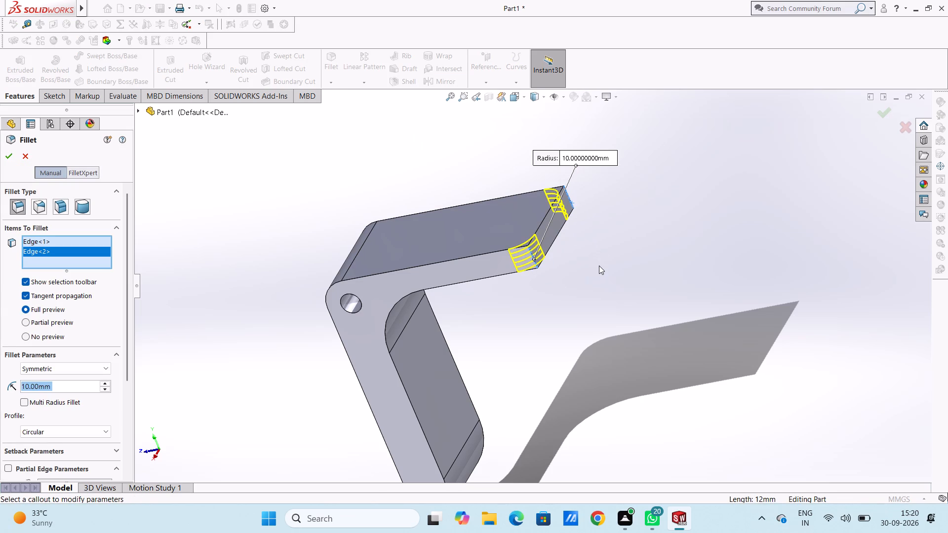
pyautogui.write('28')
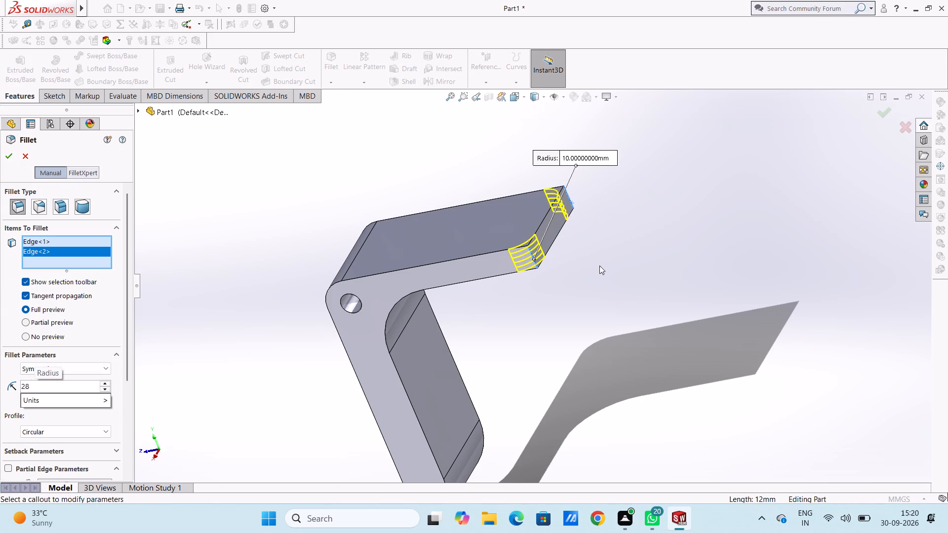
pyautogui.press('Return')
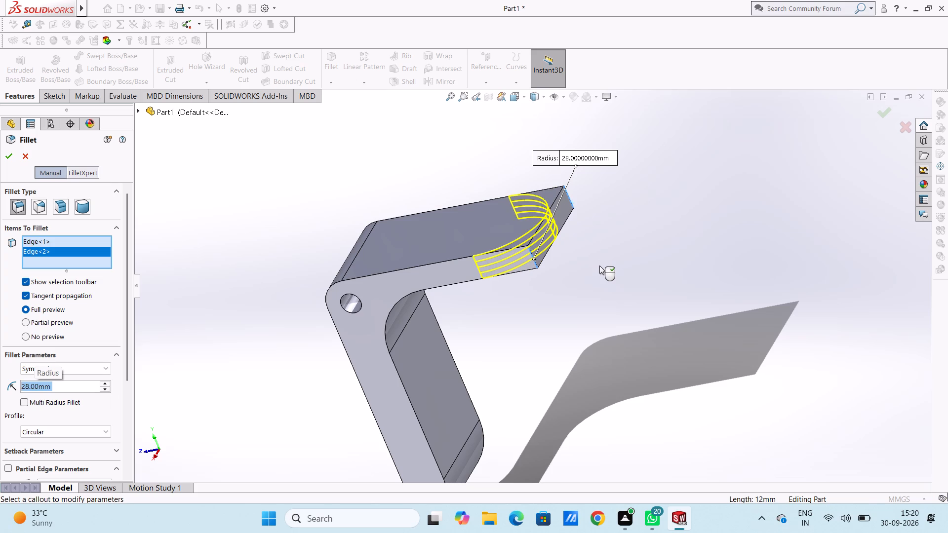
pyautogui.moveTo(567, 279); pyautogui.dragTo(608, 339, button='middle')
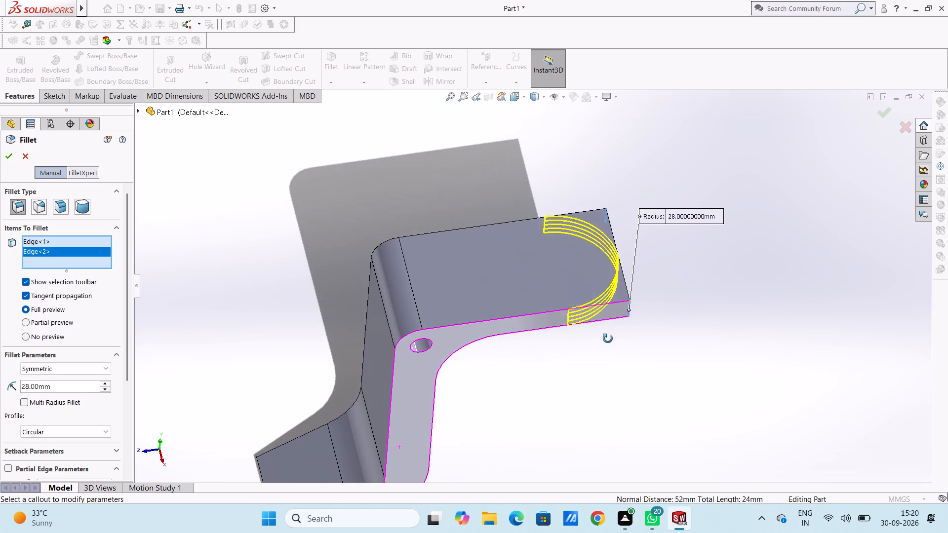
pyautogui.moveTo(608, 339); pyautogui.dragTo(592, 321, button='middle')
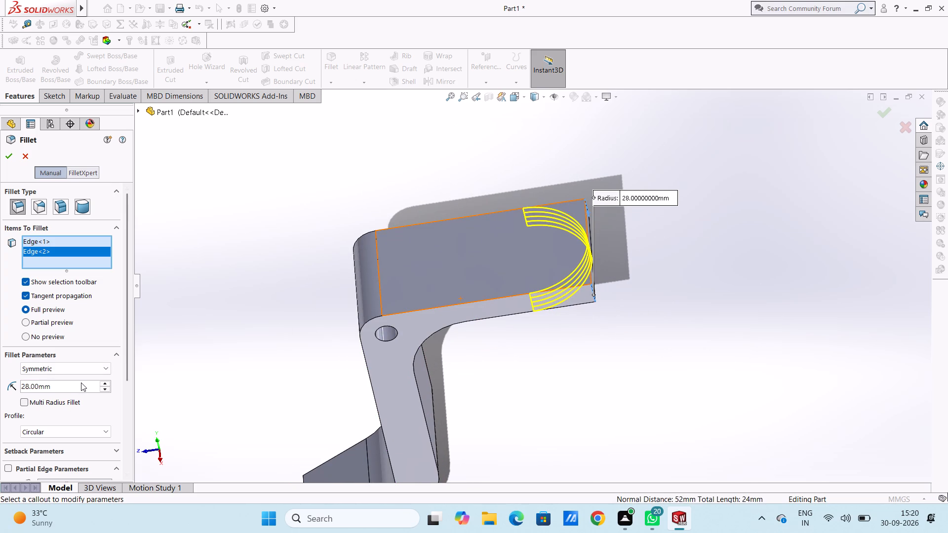
pyautogui.doubleClick(81, 382)
pyautogui.write('26')
pyautogui.press('Return')
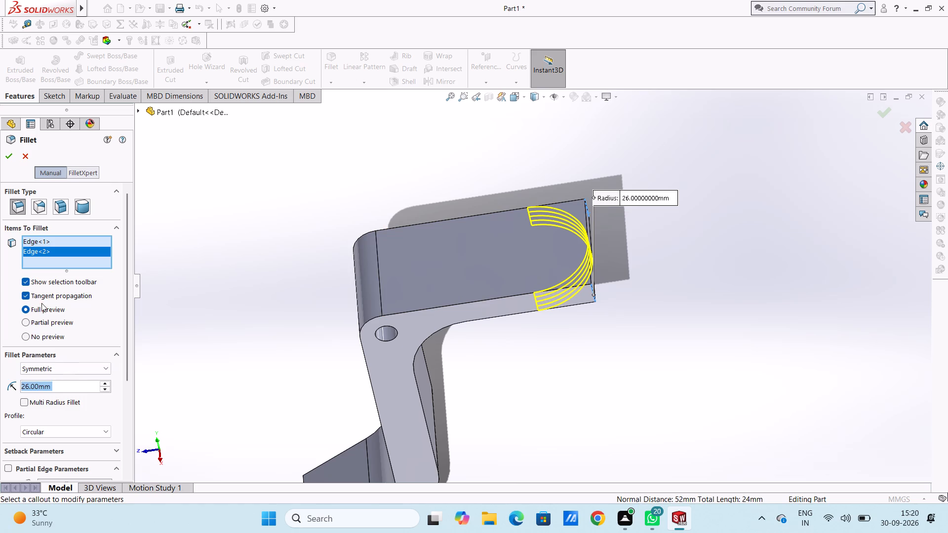
pyautogui.click(8, 158)
pyautogui.click(240, 210)
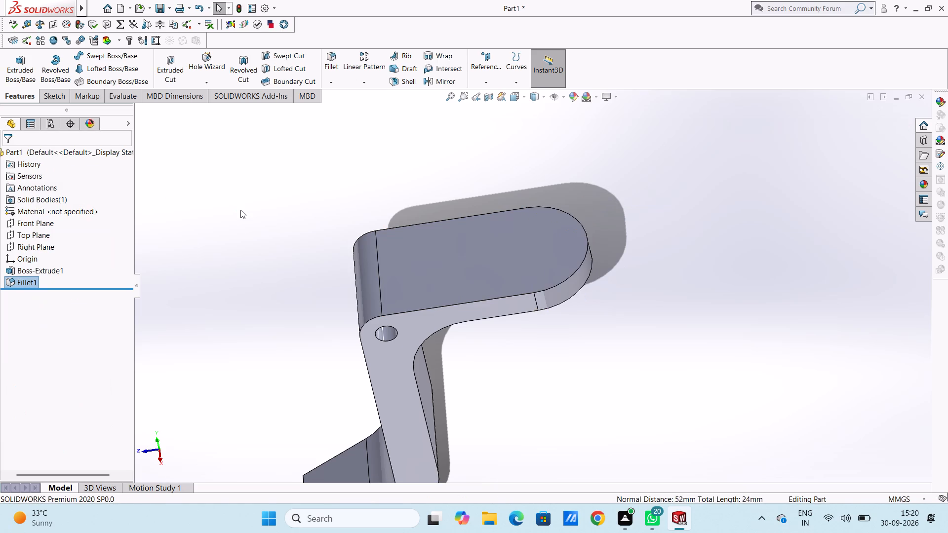
# Start a new sketch on the upper face of the rounded top flange.
pyautogui.scroll(3, 240, 210)
pyautogui.moveTo(257, 242); pyautogui.dragTo(290, 306, button='middle')
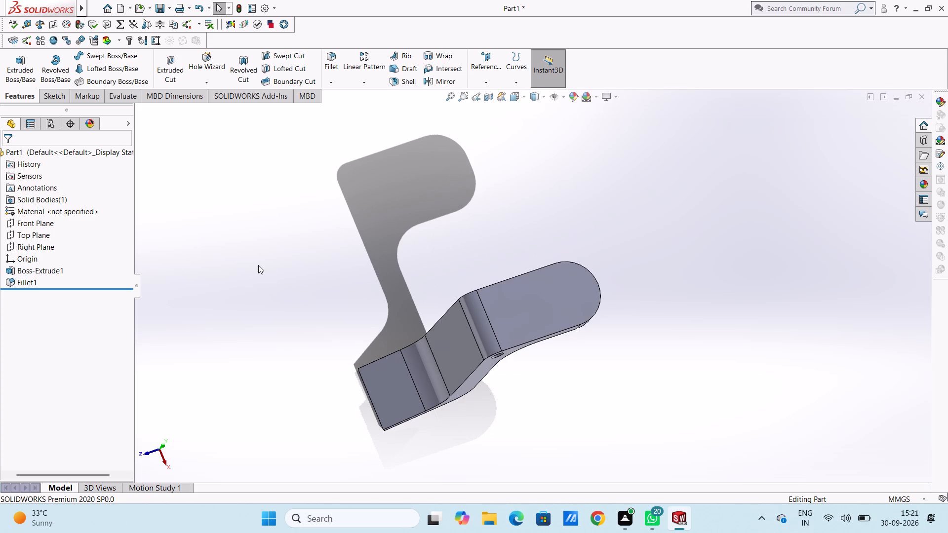
pyautogui.hotkey('ctrl', '5')
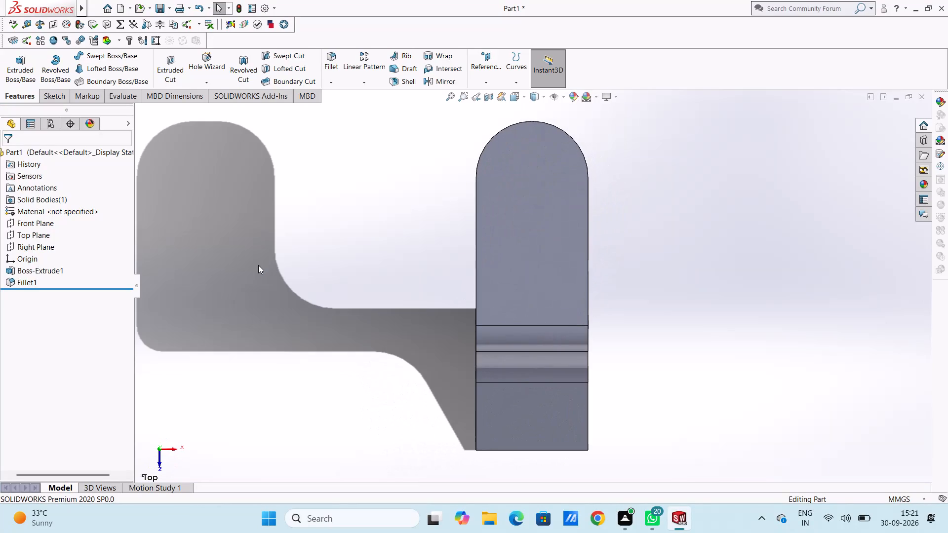
pyautogui.scroll(2, 258, 265)
pyautogui.click(537, 250)
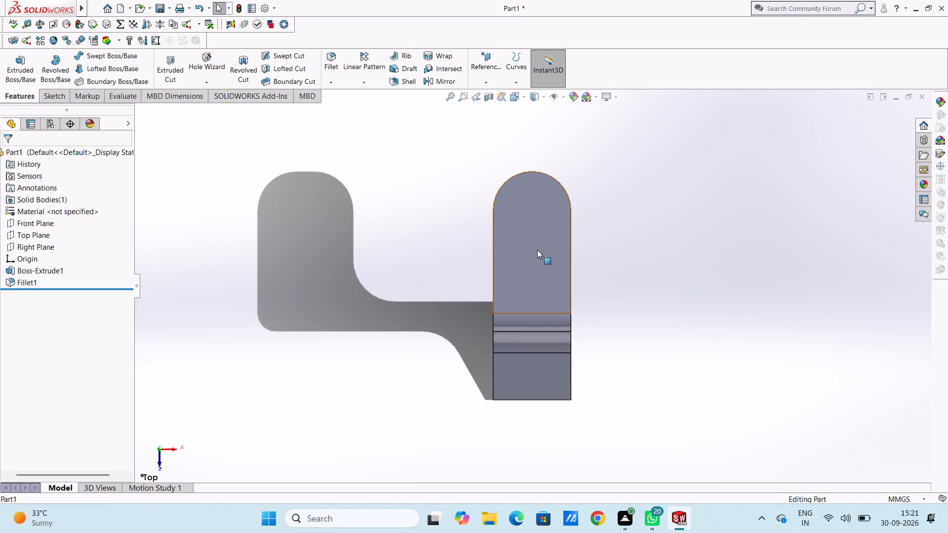
pyautogui.click(580, 226)
pyautogui.click(381, 256)
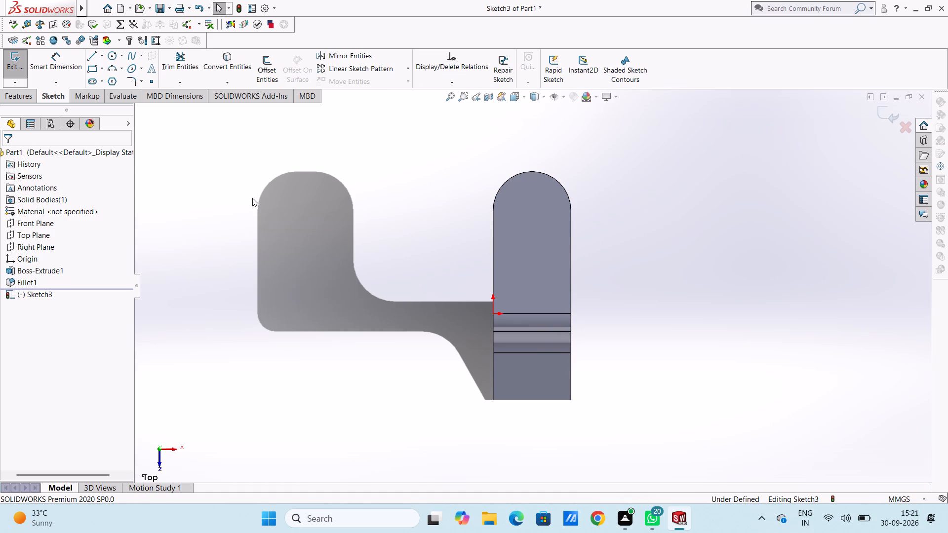
# Offset the two arc edges of the flange's rounded end inward, trying 6 mm before applying 5 mm.
pyautogui.click(263, 61)
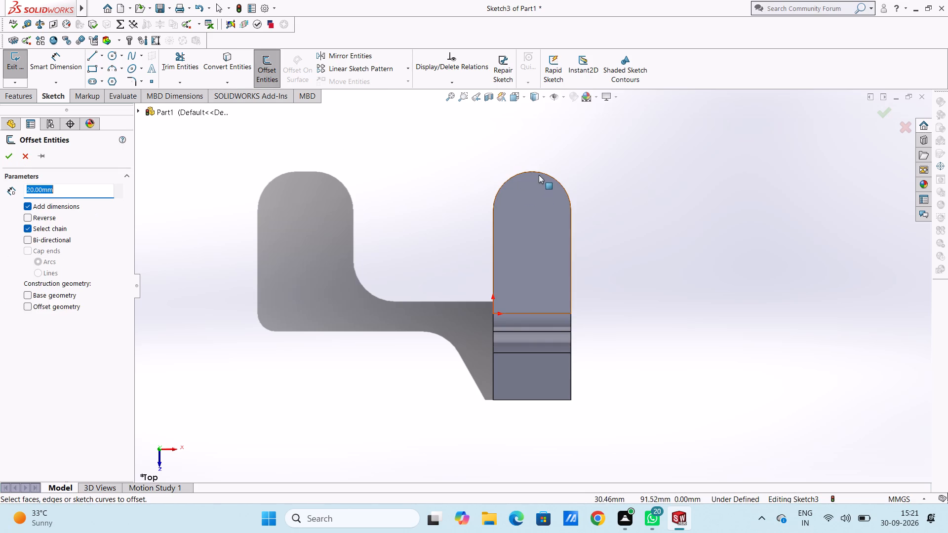
pyautogui.click(542, 171)
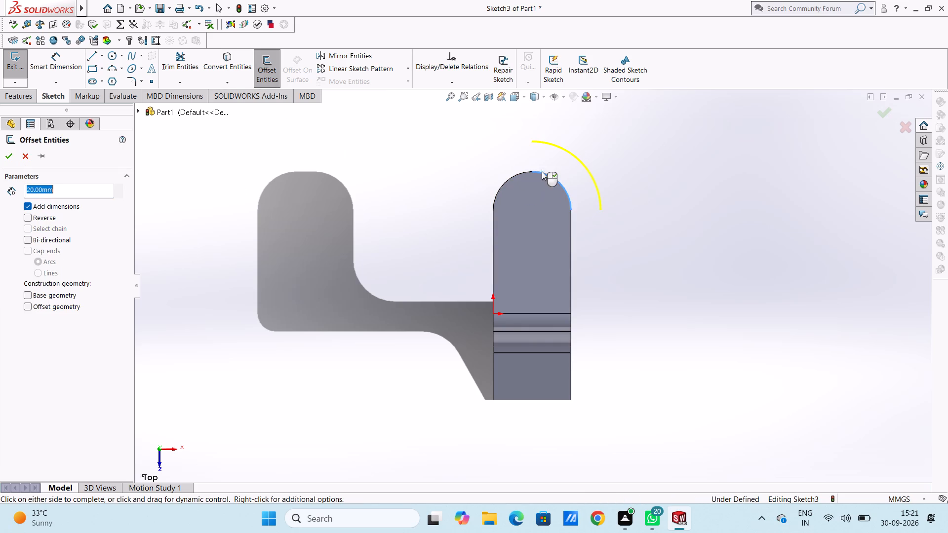
pyautogui.press('6')
pyautogui.press('Return')
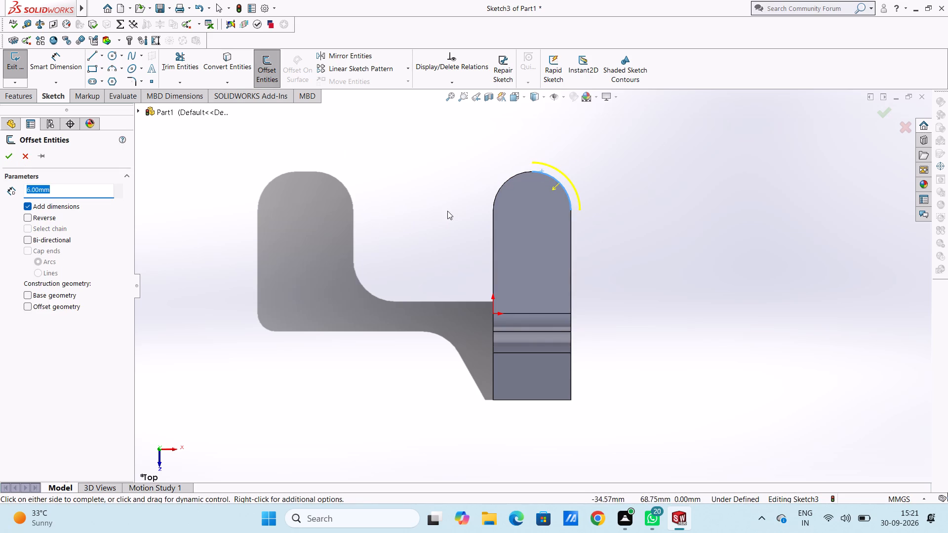
pyautogui.click(520, 173)
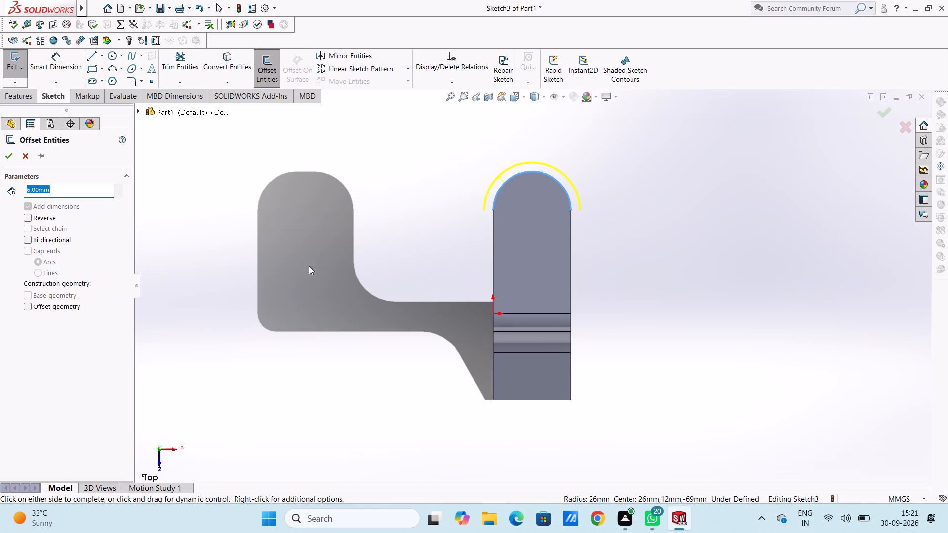
pyautogui.click(26, 220)
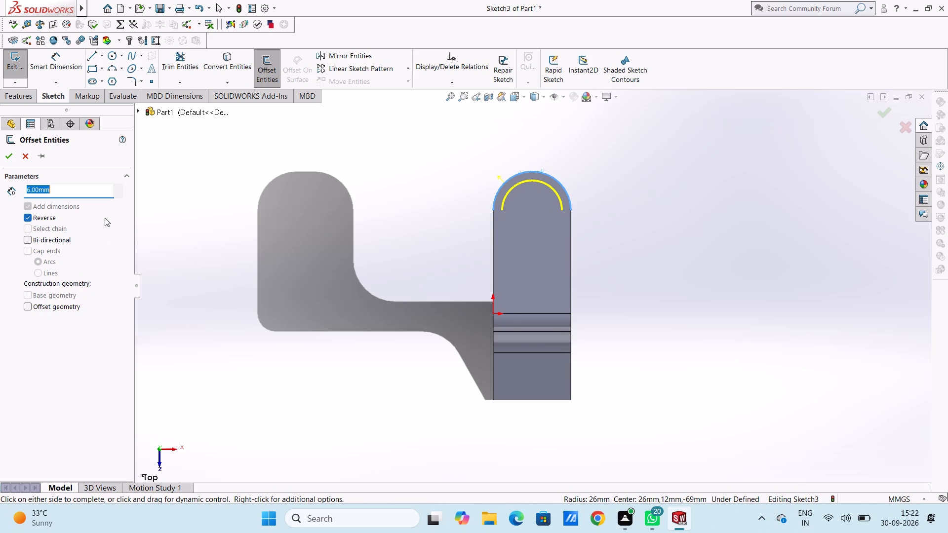
pyautogui.press('5')
pyautogui.press('Return')
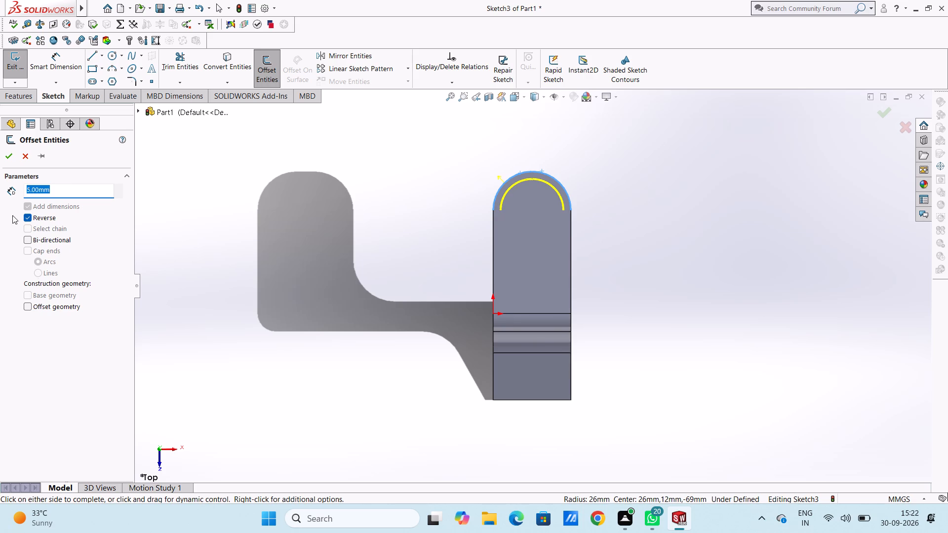
pyautogui.click(10, 155)
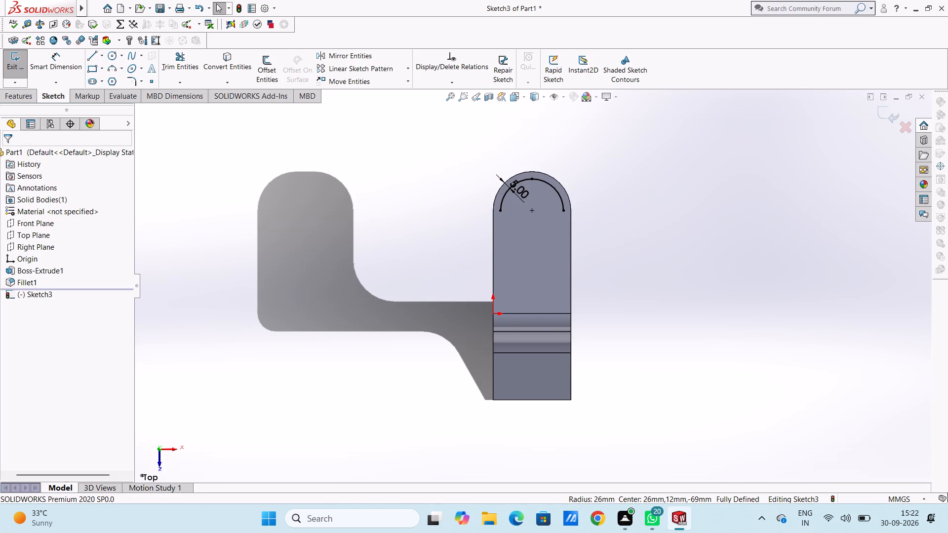
# Offset the top flange's two long straight side edges inward by 5 mm.
pyautogui.click(269, 66)
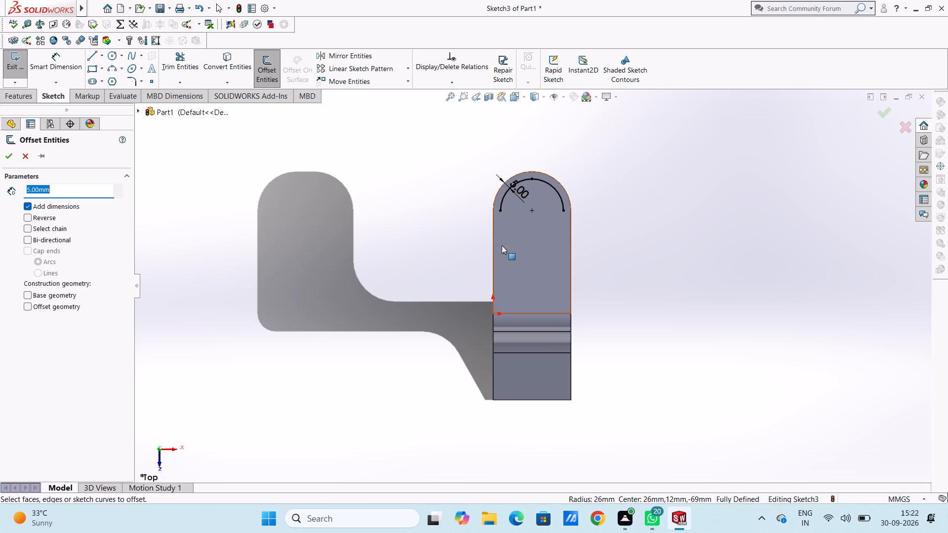
pyautogui.click(494, 247)
pyautogui.click(571, 248)
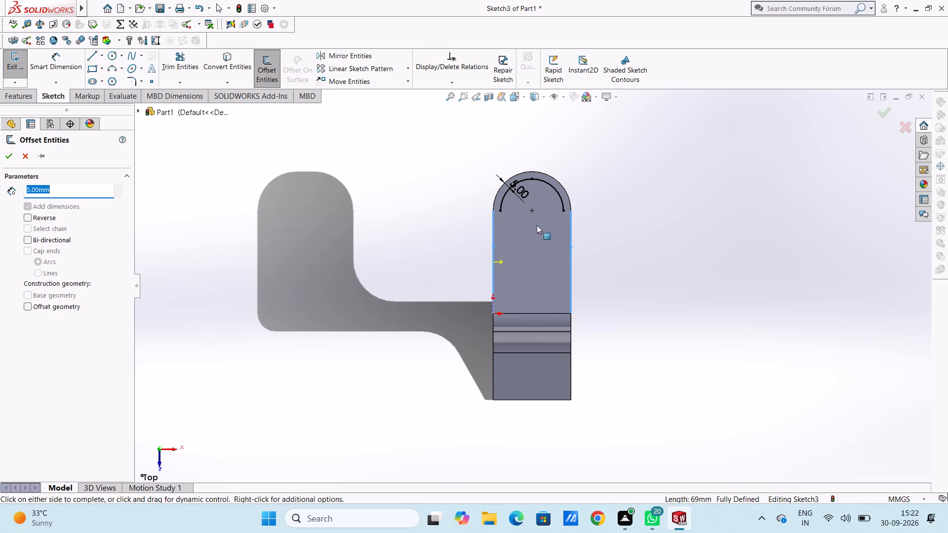
pyautogui.click(571, 238)
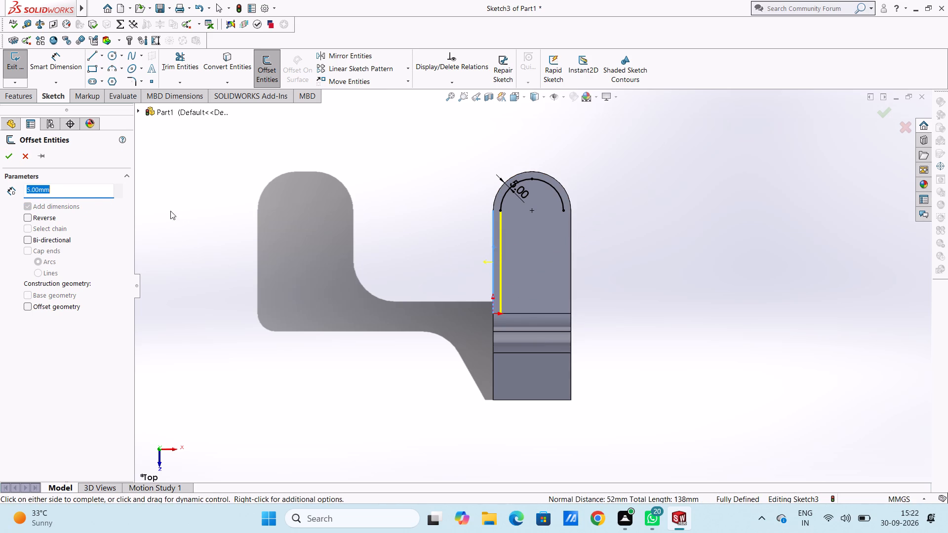
pyautogui.click(4, 158)
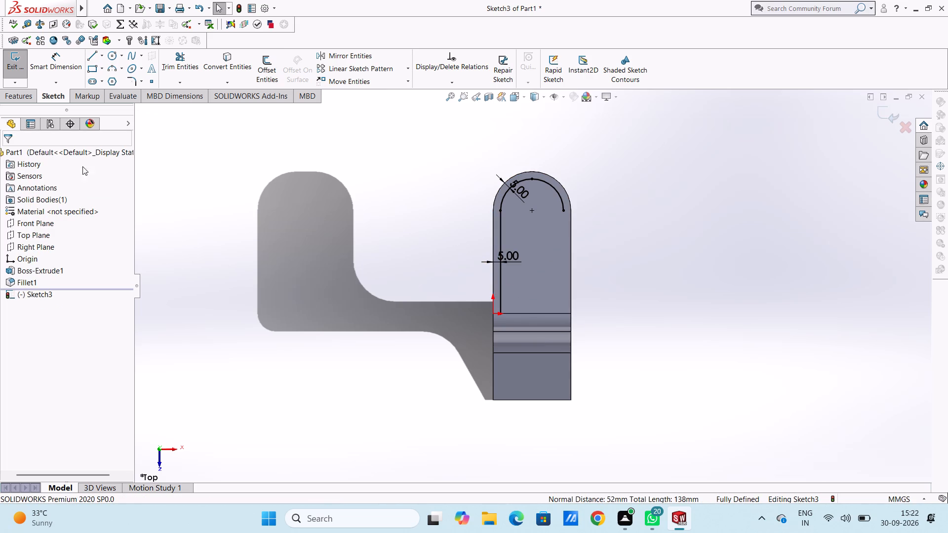
pyautogui.click(261, 63)
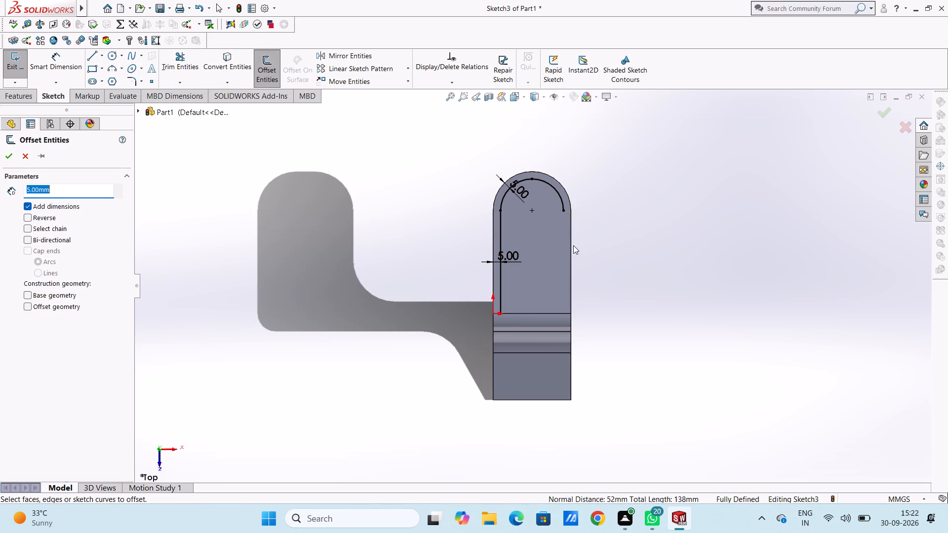
pyautogui.click(572, 245)
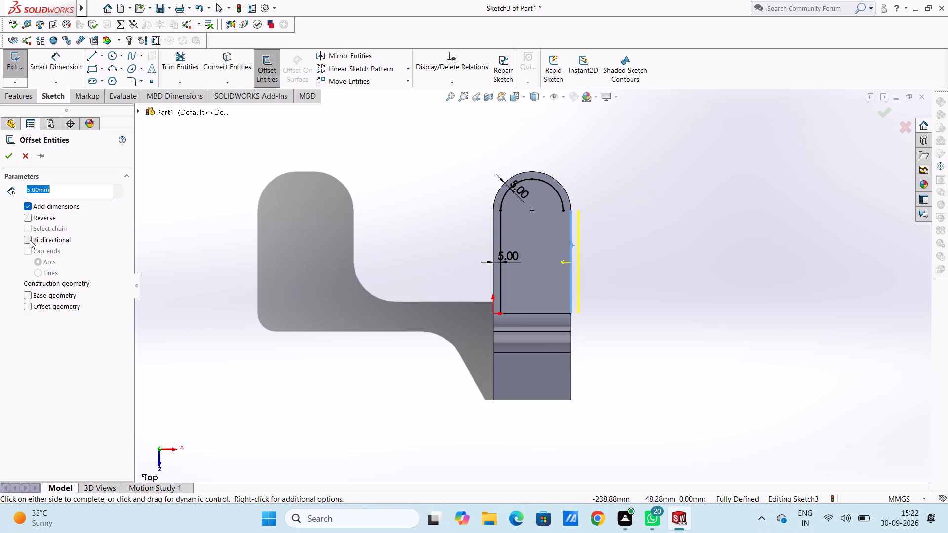
pyautogui.click(26, 216)
pyautogui.click(9, 153)
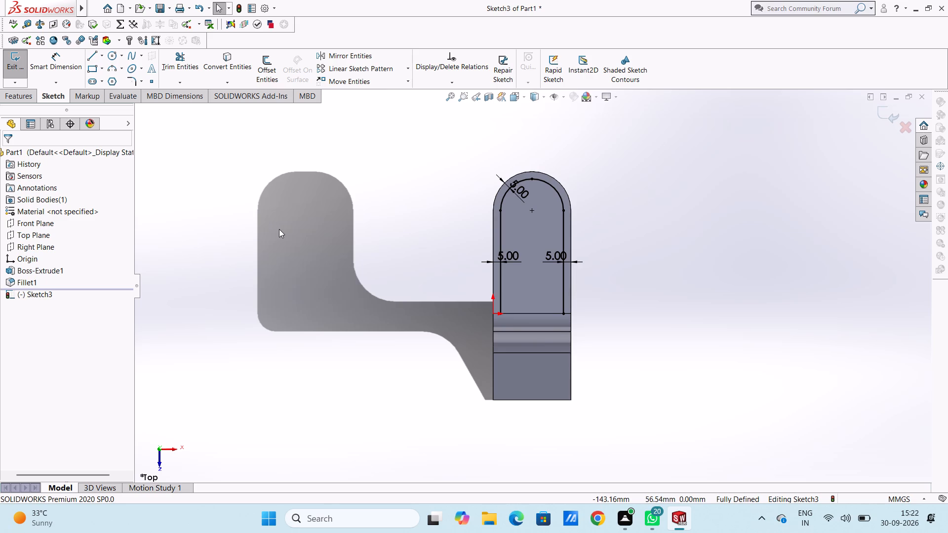
# Close the offset profile with a horizontal line joining the open ends of the two straight offset lines.
pyautogui.click(90, 55)
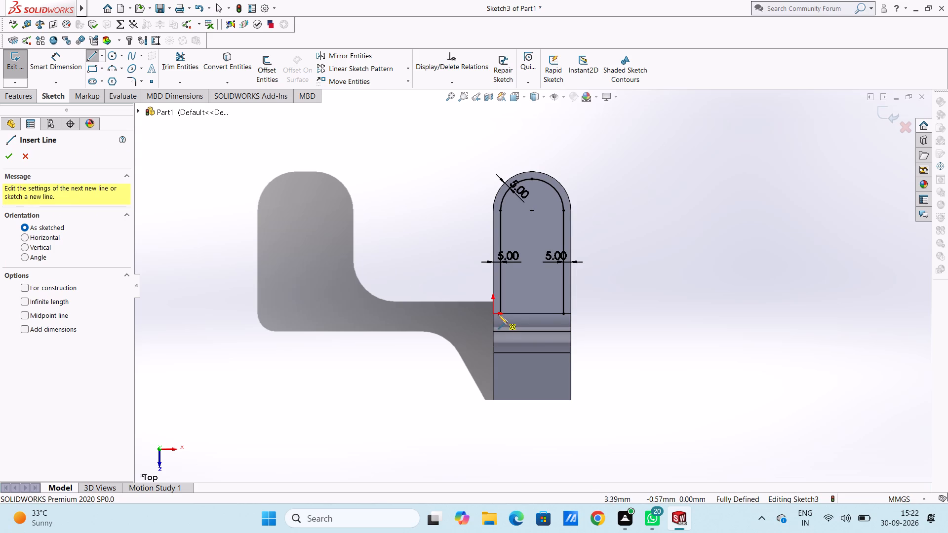
pyautogui.click(499, 314)
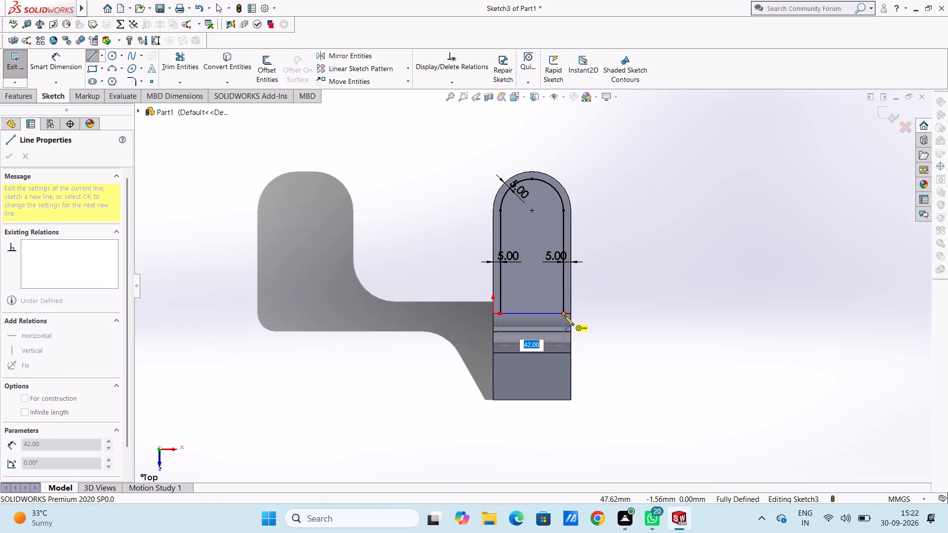
pyautogui.click(564, 316)
pyautogui.press('Escape')
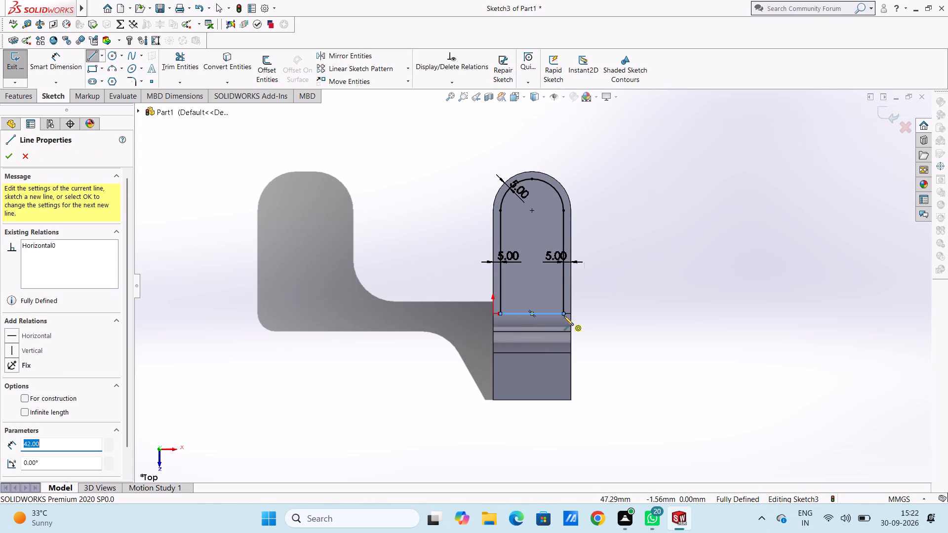
pyautogui.press('Escape')
pyautogui.press('Escape')
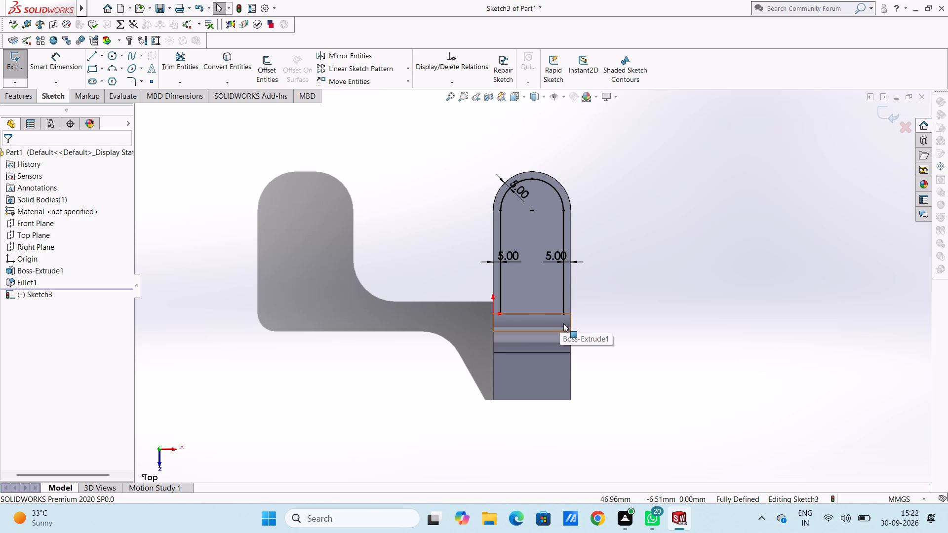
# Cut-extrude the closed offset profile 6 mm blind into the top flange to form a pocket.
pyautogui.moveTo(384, 281); pyautogui.dragTo(359, 230, button='middle')
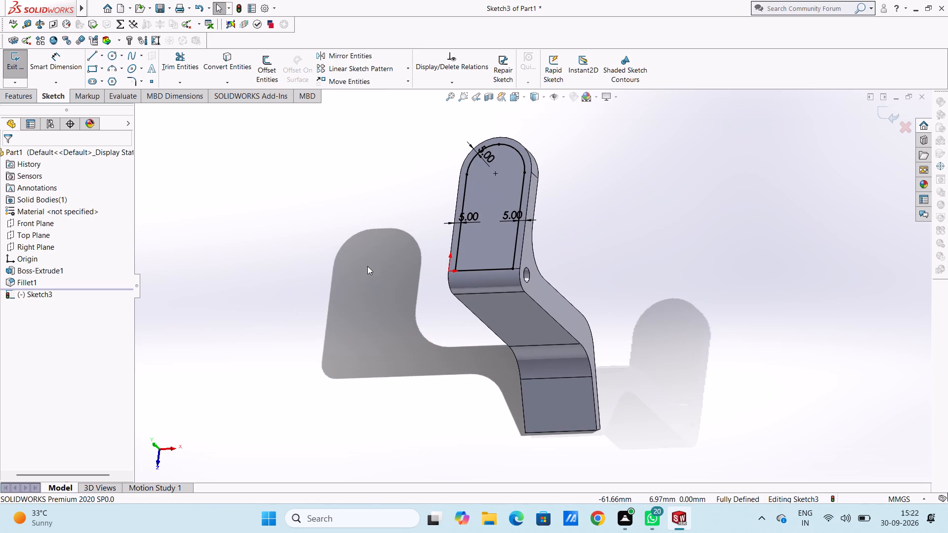
pyautogui.moveTo(375, 277); pyautogui.dragTo(356, 297, button='middle')
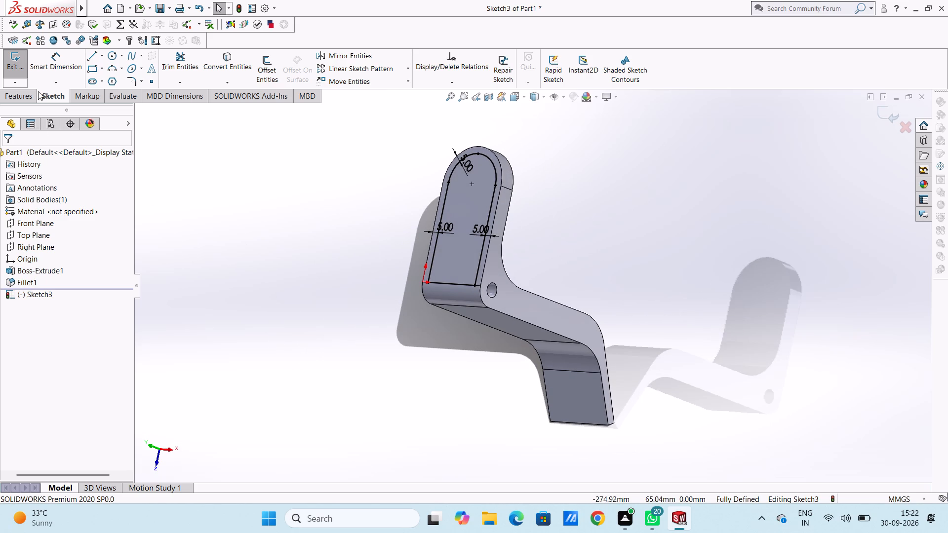
pyautogui.click(31, 92)
pyautogui.click(177, 65)
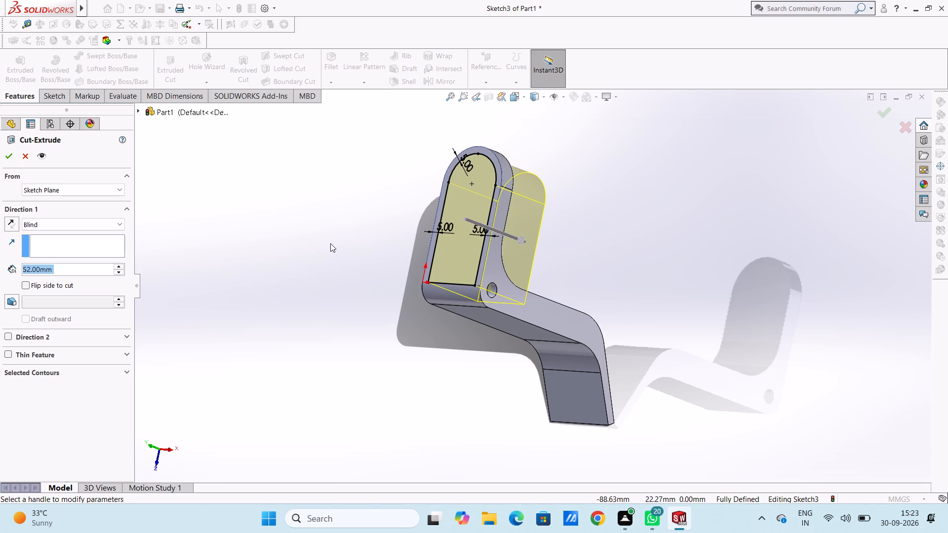
pyautogui.press('6')
pyautogui.press('Return')
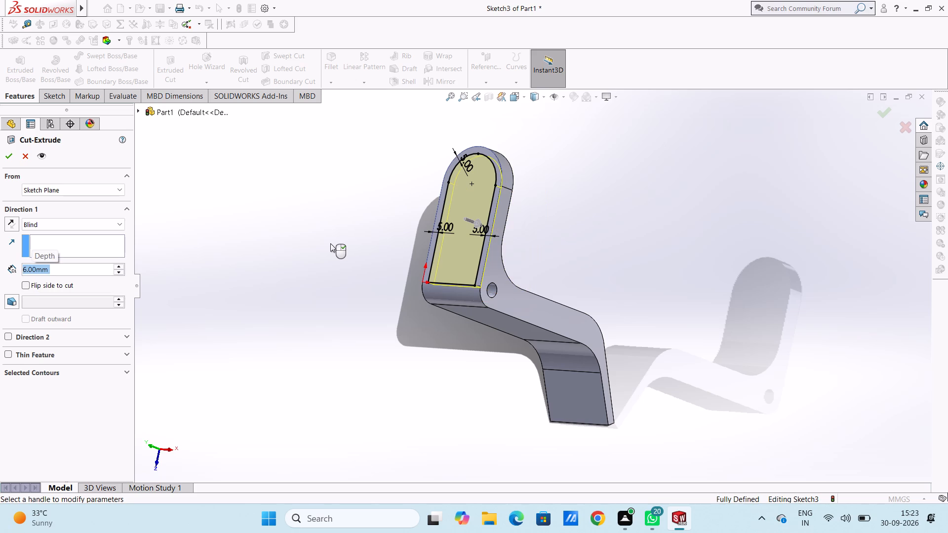
pyautogui.click(6, 161)
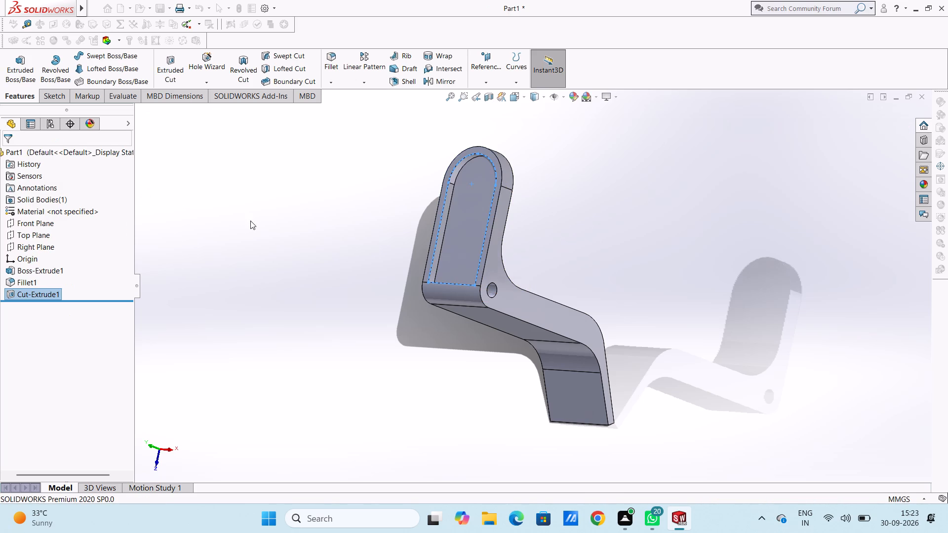
pyautogui.click(252, 221)
pyautogui.moveTo(313, 248); pyautogui.dragTo(324, 204, button='middle')
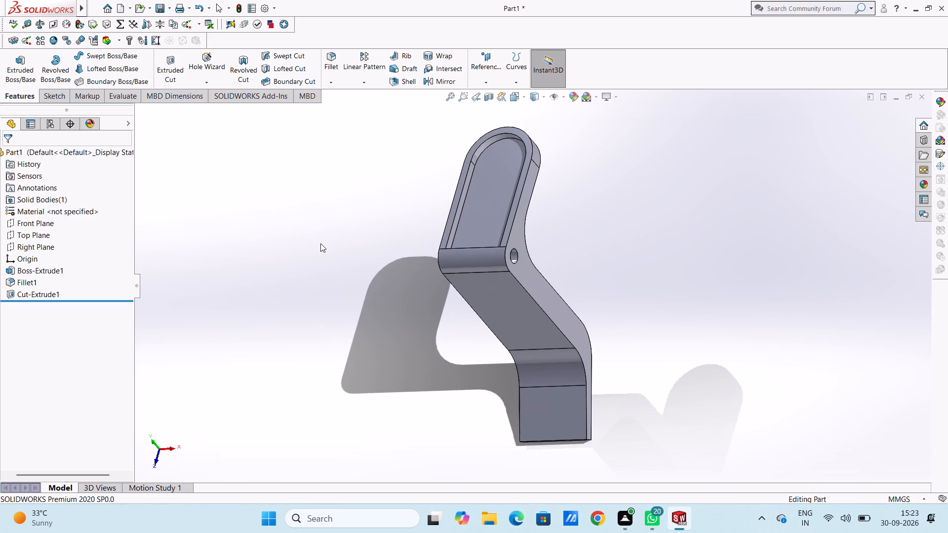
# On the pocket's floor, sketch a circle of 5 mm radius centred on the rounded end's arc centre.
pyautogui.hotkey('ctrl', '5')
pyautogui.click(543, 222)
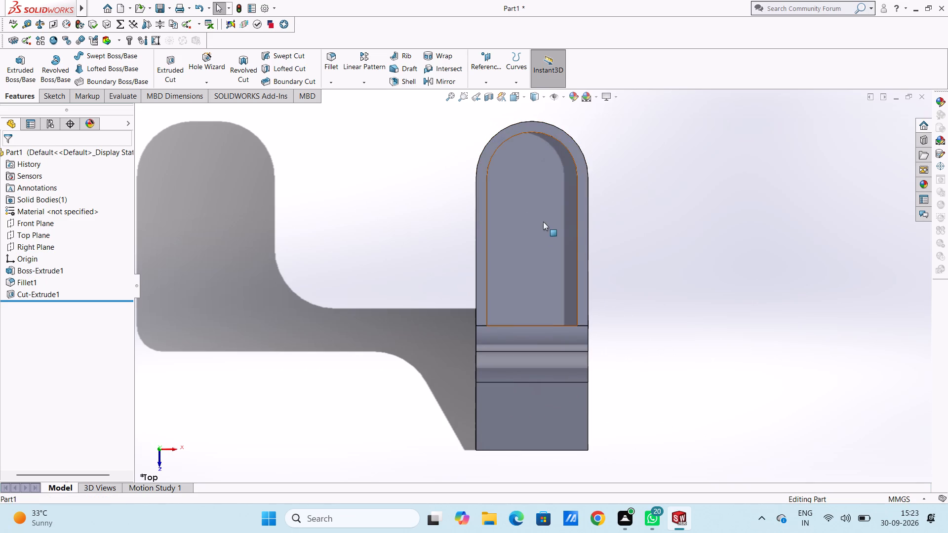
pyautogui.click(588, 197)
pyautogui.click(334, 230)
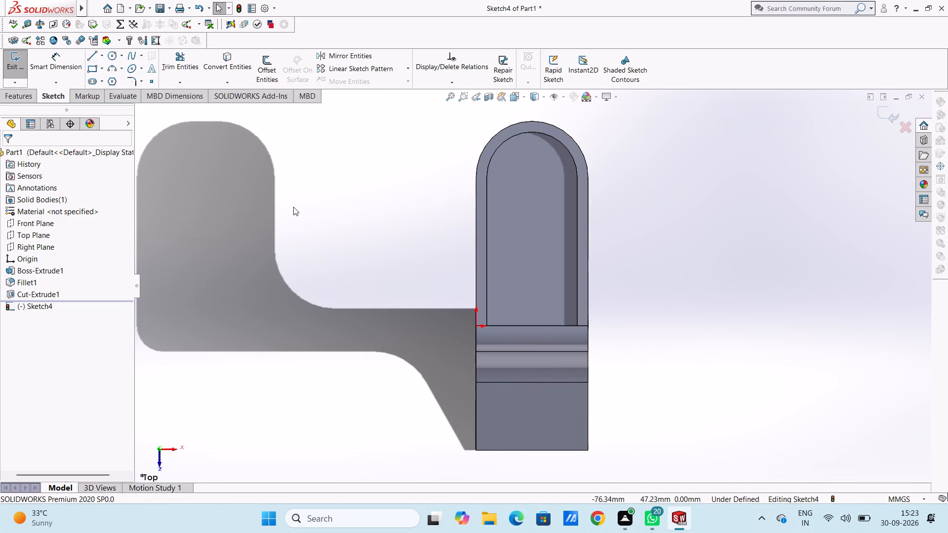
pyautogui.click(111, 54)
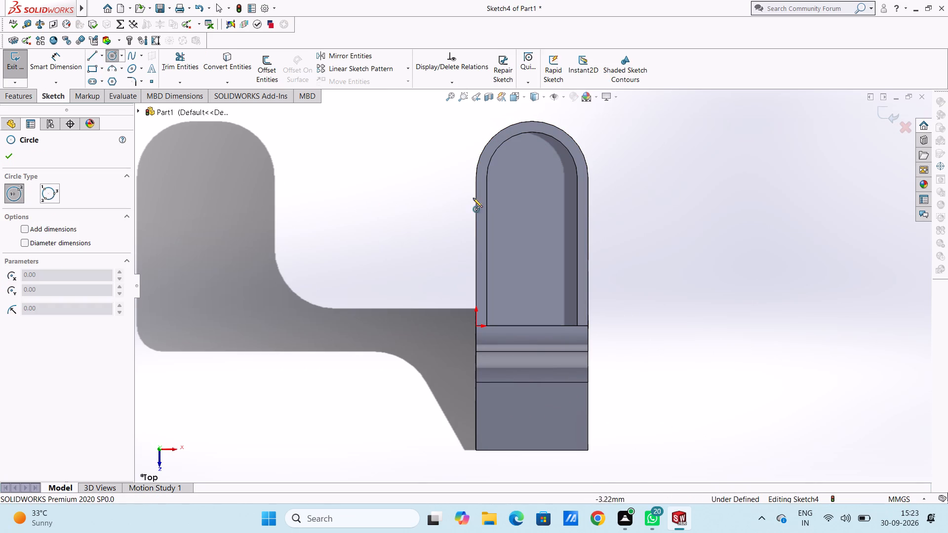
pyautogui.click(531, 177)
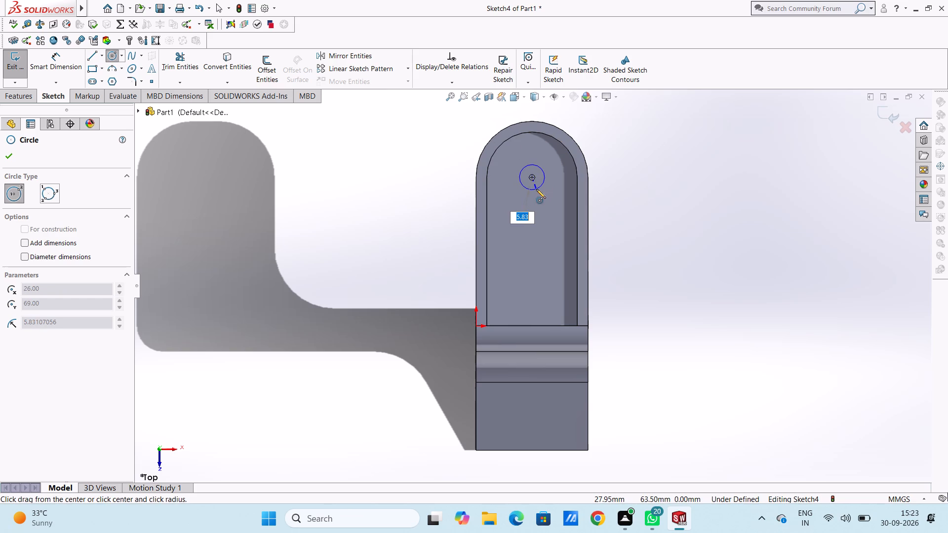
pyautogui.press('5')
pyautogui.press('Return')
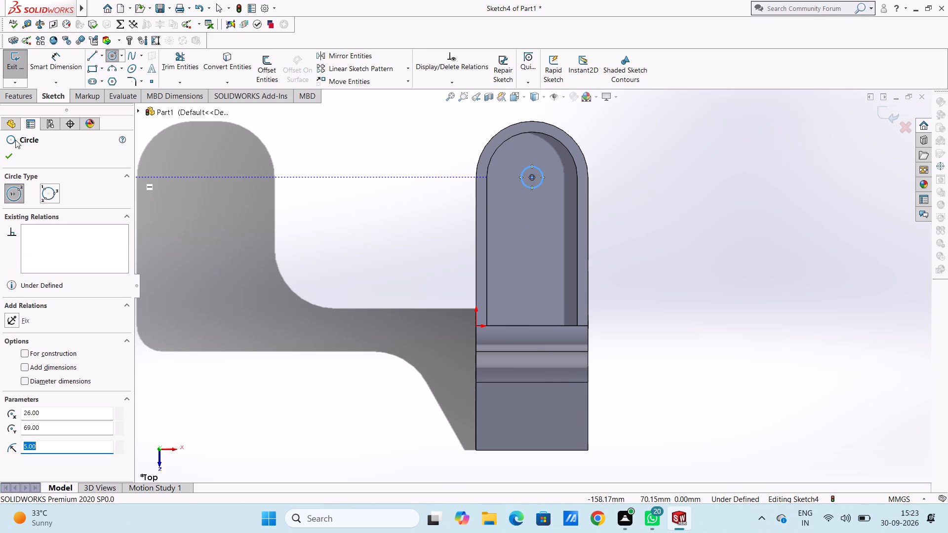
pyautogui.click(5, 159)
# Add a diameter dimension to the circle on the pocket's floor.
pyautogui.click(67, 61)
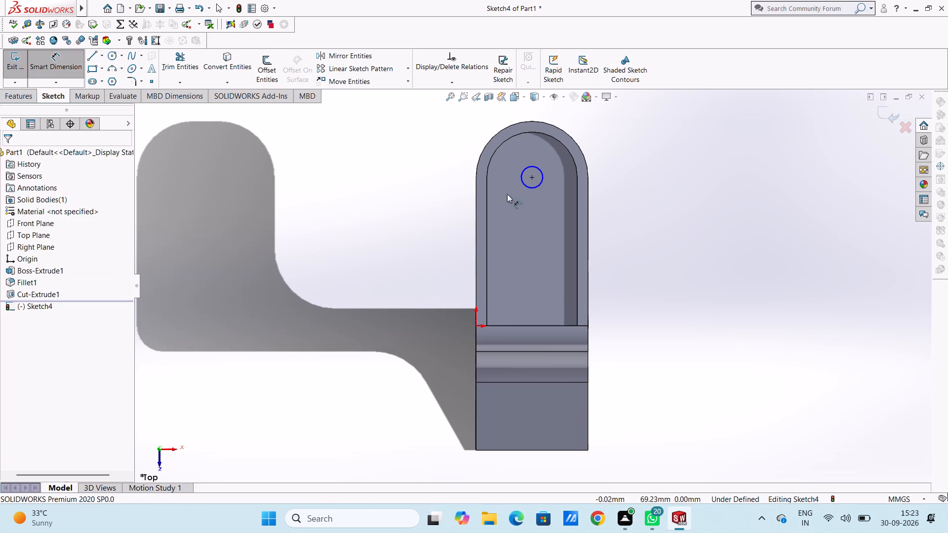
pyautogui.click(538, 185)
pyautogui.click(753, 302)
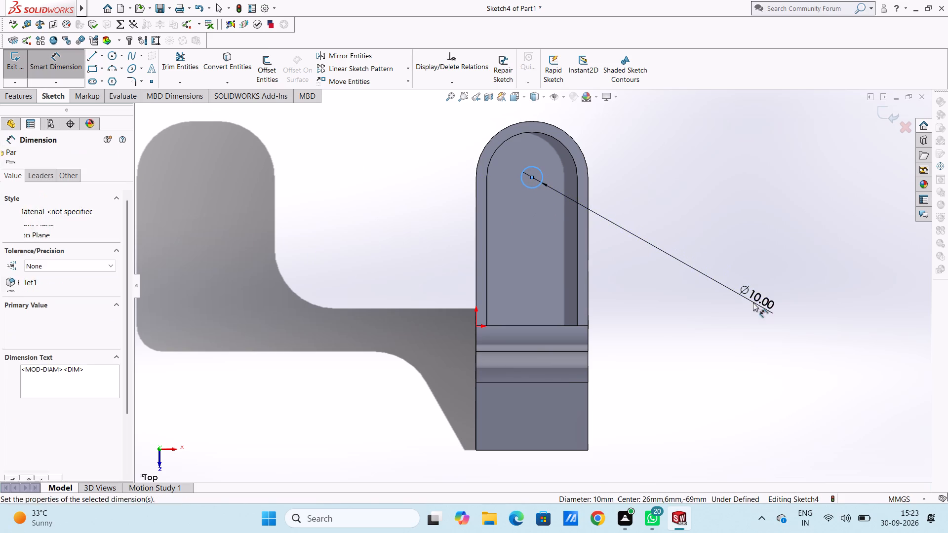
pyautogui.click(714, 290)
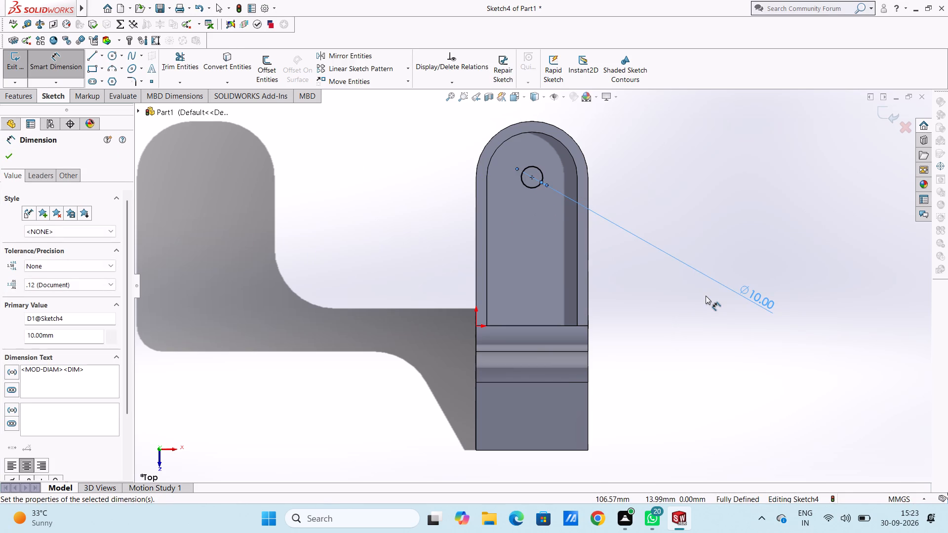
pyautogui.click(706, 296)
# Cut-extrude the circle 6 mm blind to make a hole through the pocket's floor.
pyautogui.scroll(-1, 714, 299)
pyautogui.moveTo(714, 299); pyautogui.dragTo(693, 310, button='middle')
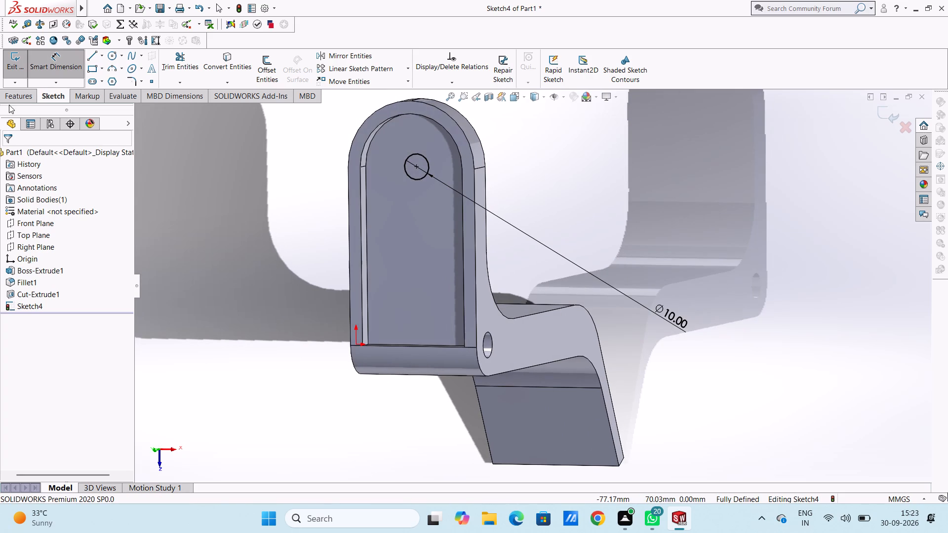
pyautogui.click(12, 103)
pyautogui.click(172, 63)
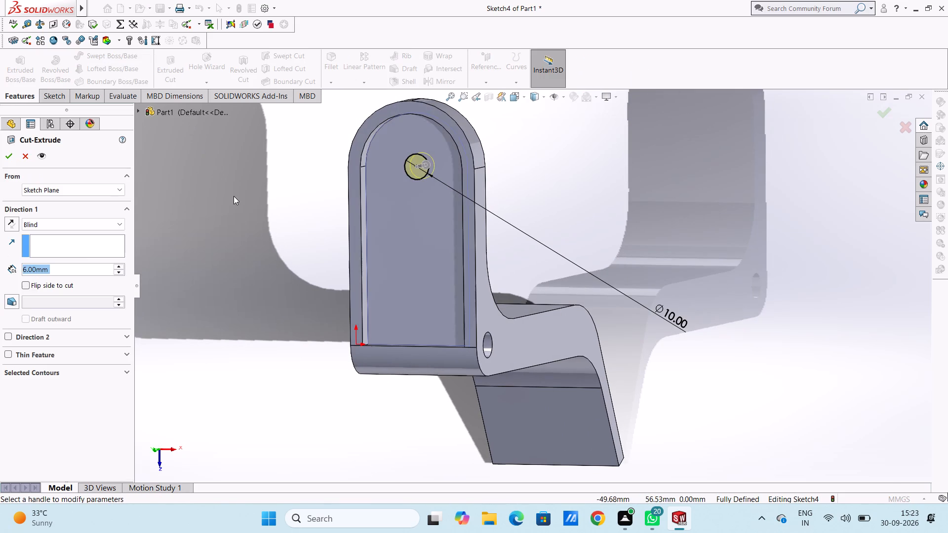
pyautogui.click(10, 156)
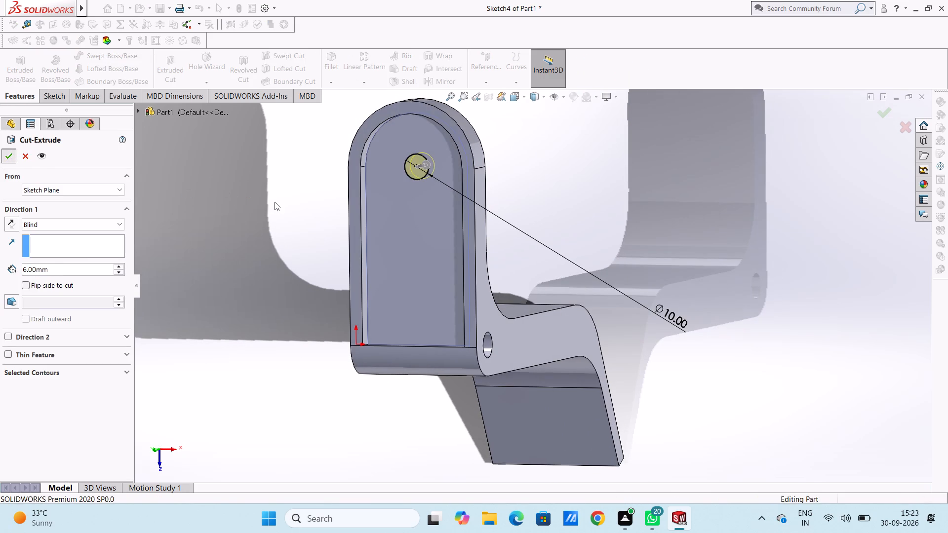
pyautogui.click(276, 203)
pyautogui.moveTo(251, 218); pyautogui.dragTo(289, 183, button='middle')
pyautogui.scroll(3, 278, 231)
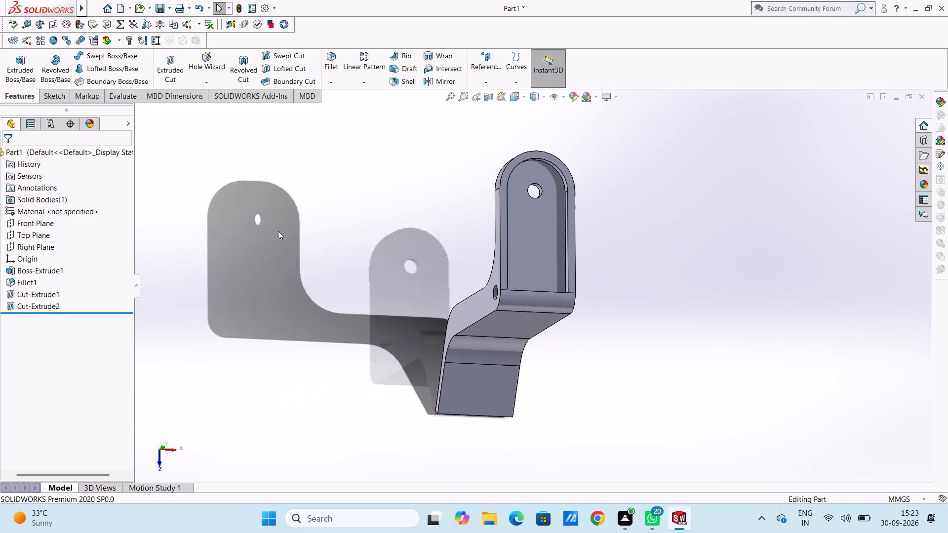
pyautogui.moveTo(361, 249); pyautogui.dragTo(311, 231, button='middle')
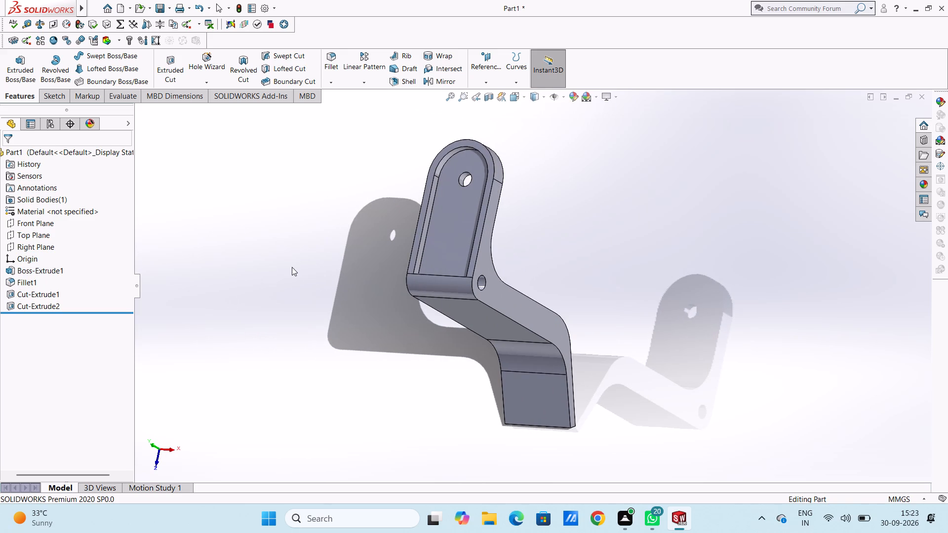
# On the rim face around the pocket, sketch a 45 mm vertical line down from the topmost point of the rounded end.
pyautogui.hotkey('ctrl', '5')
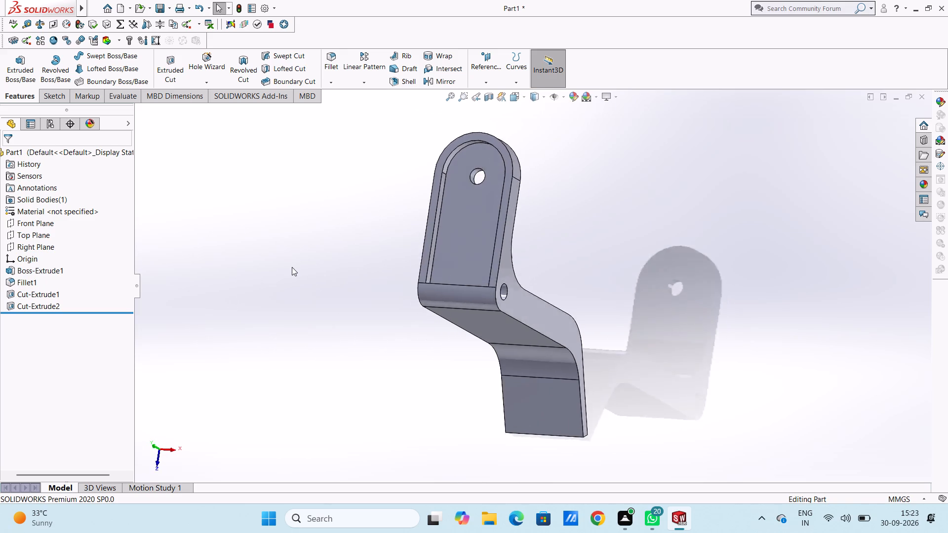
pyautogui.scroll(3, 291, 267)
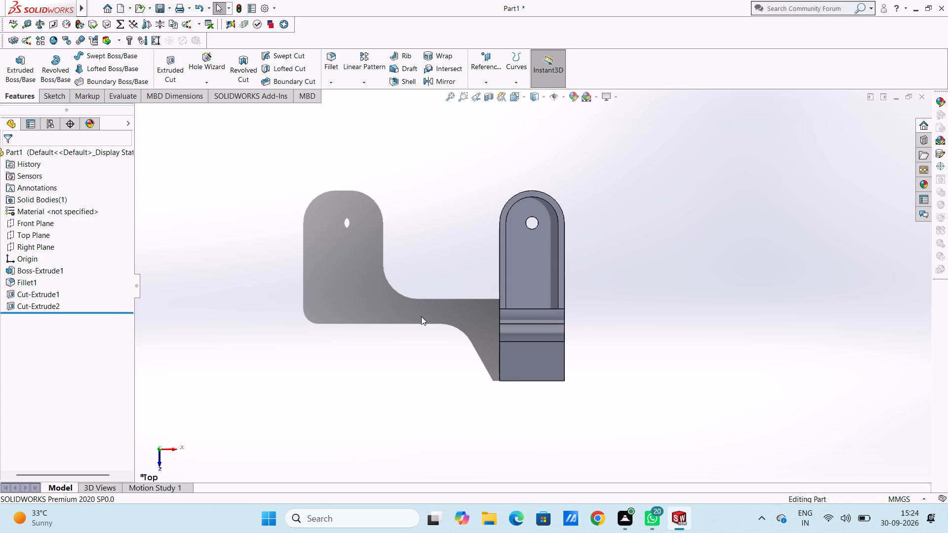
pyautogui.click(532, 194)
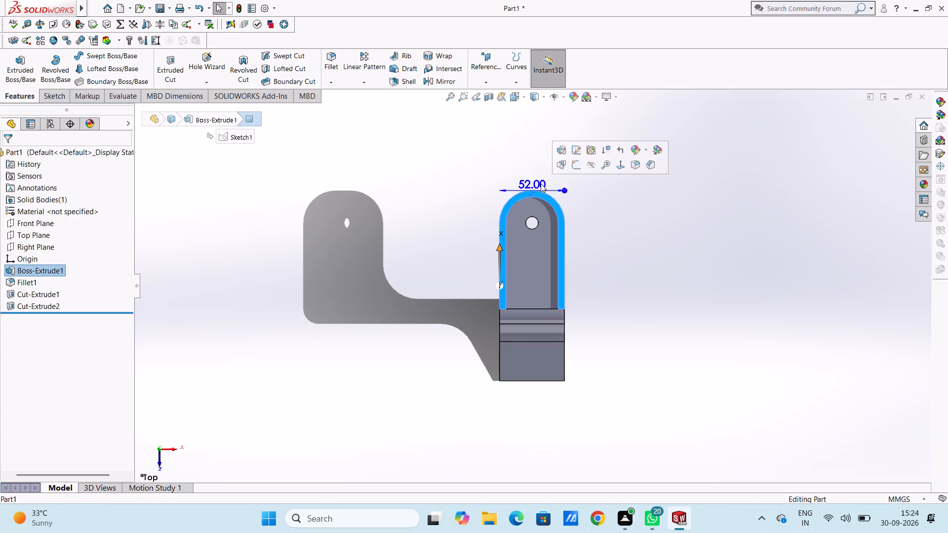
pyautogui.click(571, 168)
pyautogui.click(426, 197)
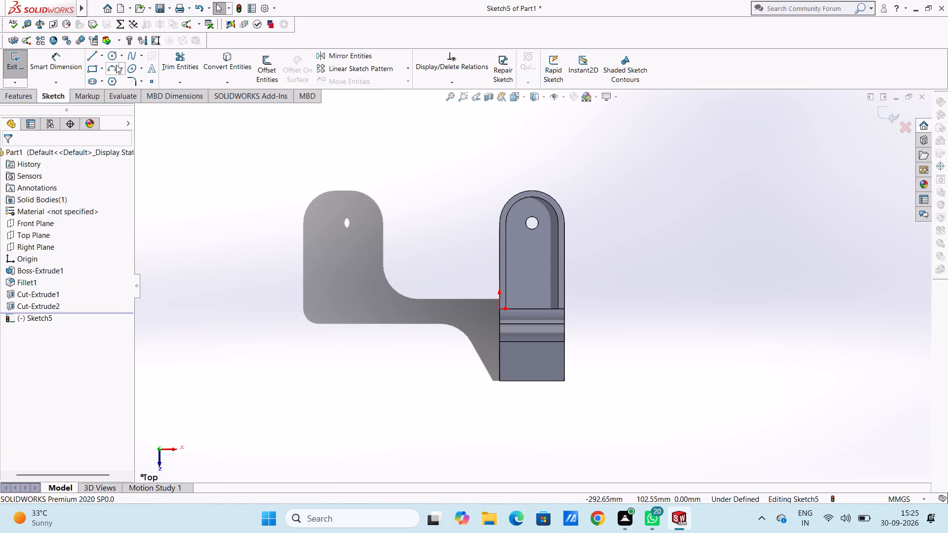
pyautogui.click(93, 57)
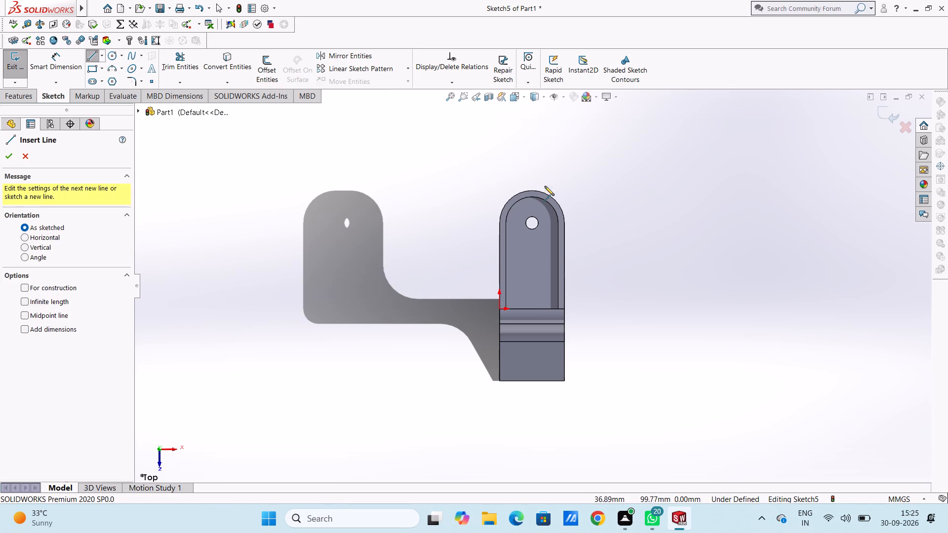
pyautogui.click(531, 190)
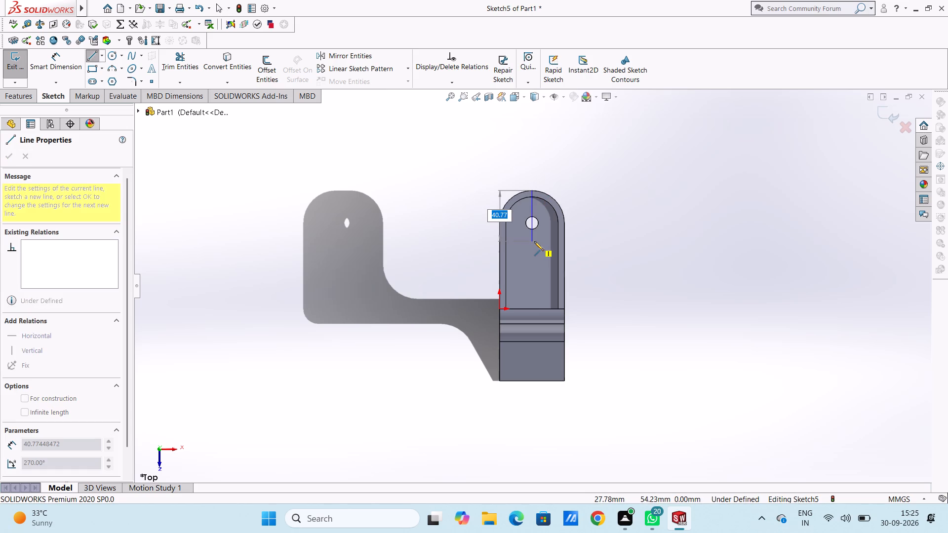
pyautogui.write('45')
pyautogui.press('Return')
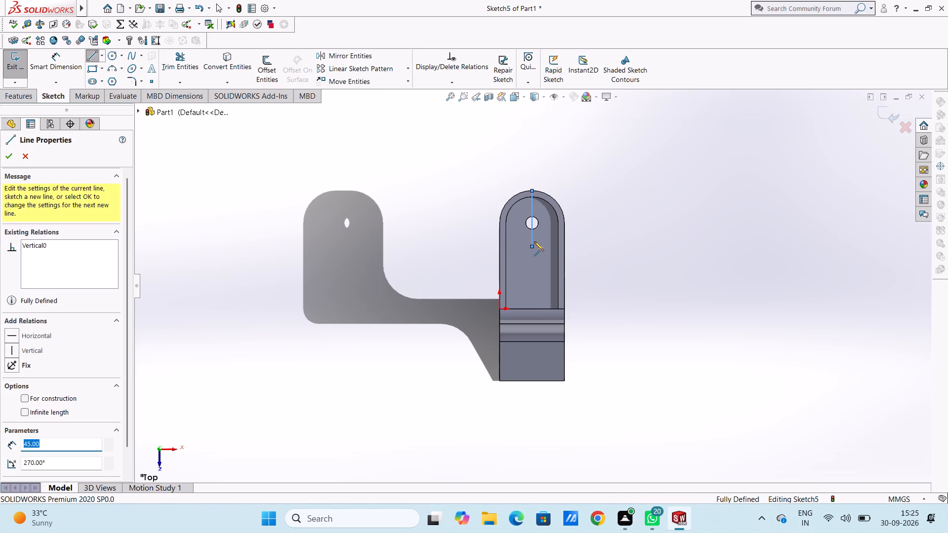
pyautogui.press('Escape')
pyautogui.press('Escape')
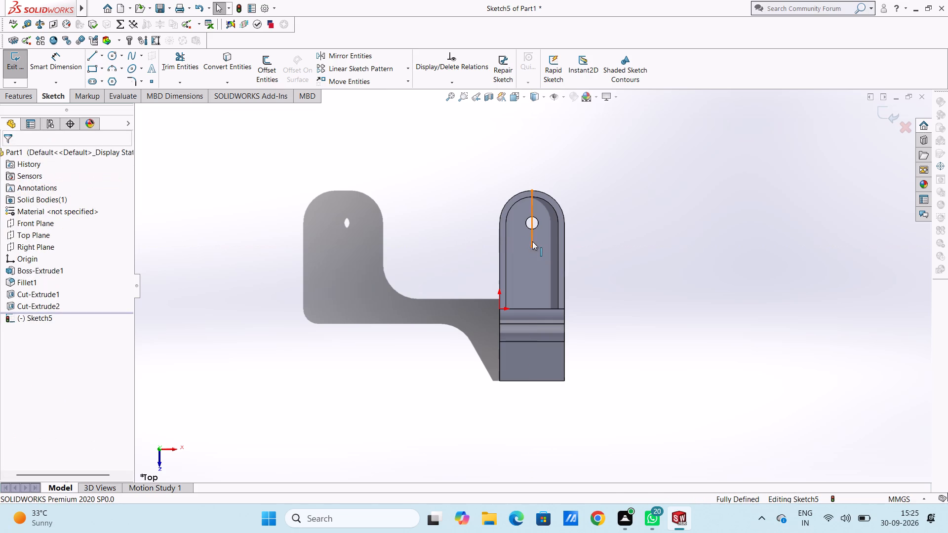
pyautogui.press('Escape')
pyautogui.press('Escape')
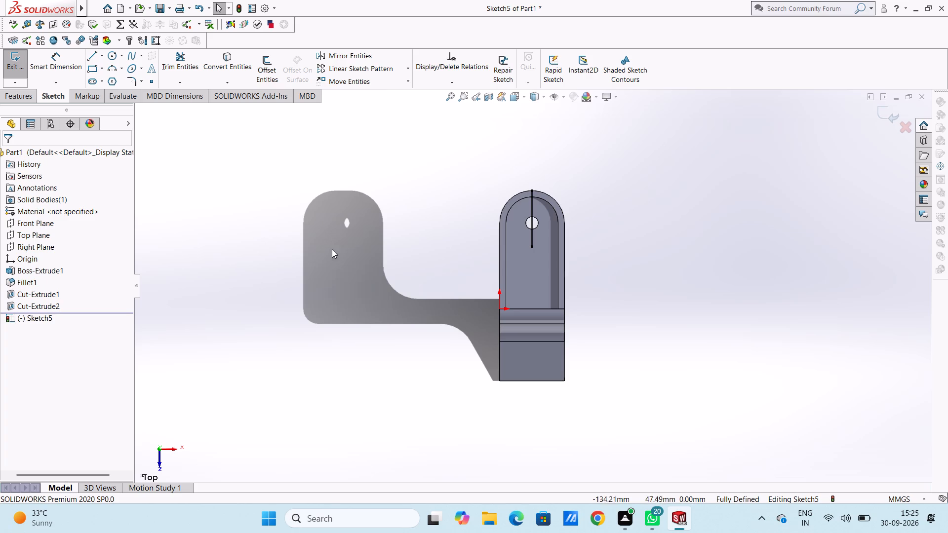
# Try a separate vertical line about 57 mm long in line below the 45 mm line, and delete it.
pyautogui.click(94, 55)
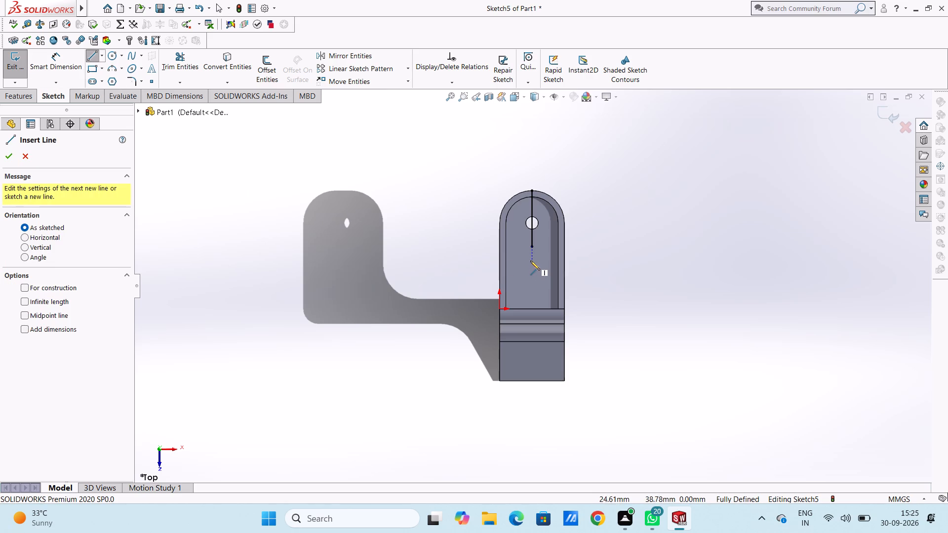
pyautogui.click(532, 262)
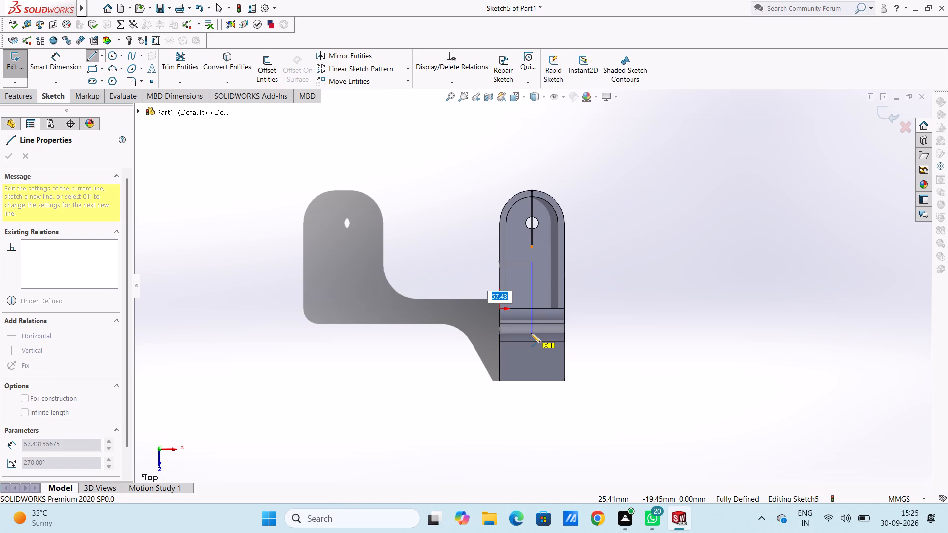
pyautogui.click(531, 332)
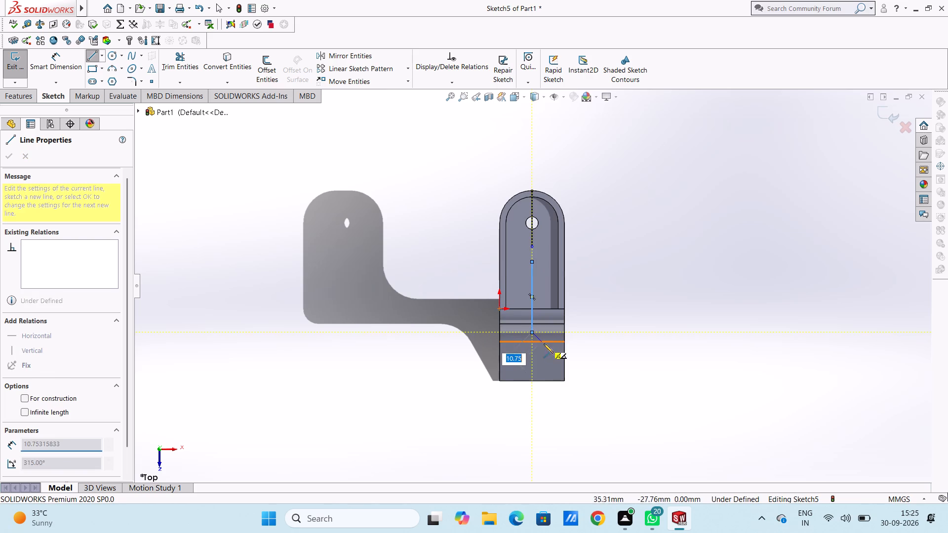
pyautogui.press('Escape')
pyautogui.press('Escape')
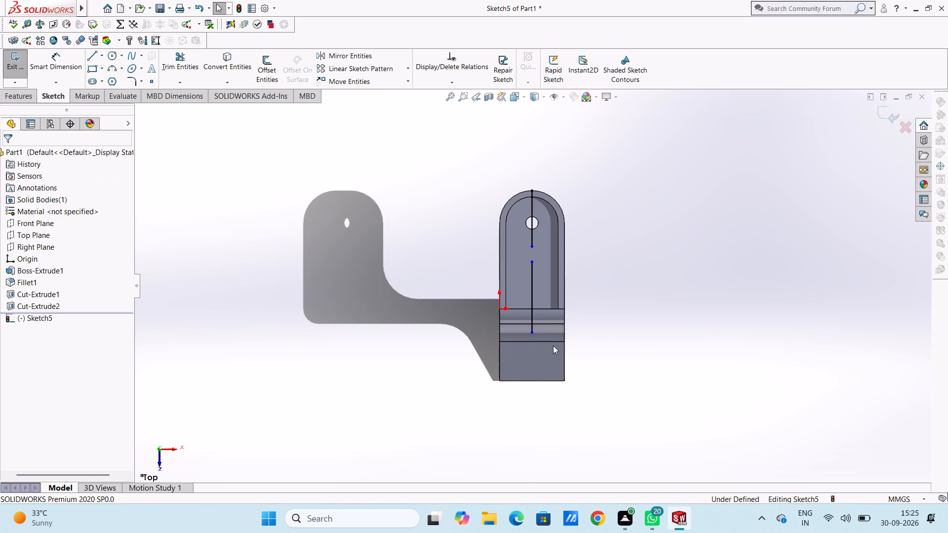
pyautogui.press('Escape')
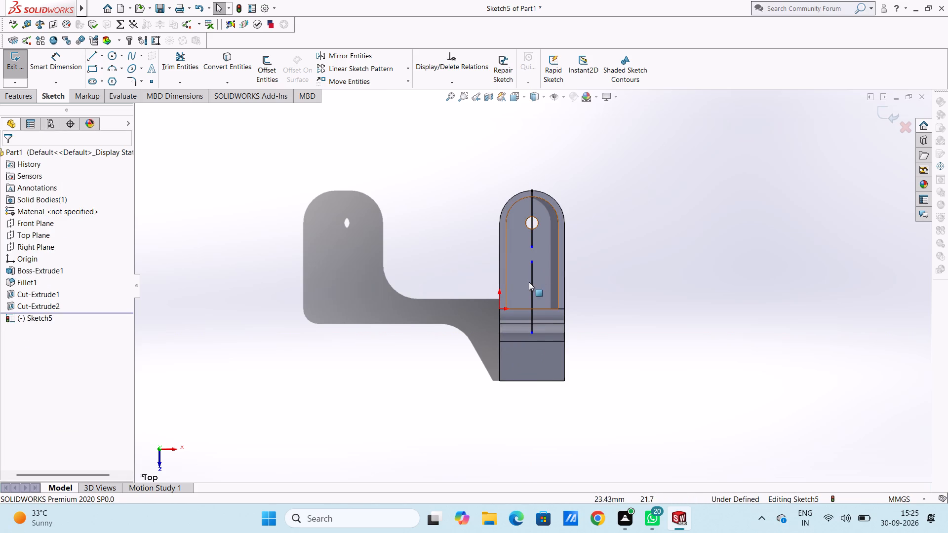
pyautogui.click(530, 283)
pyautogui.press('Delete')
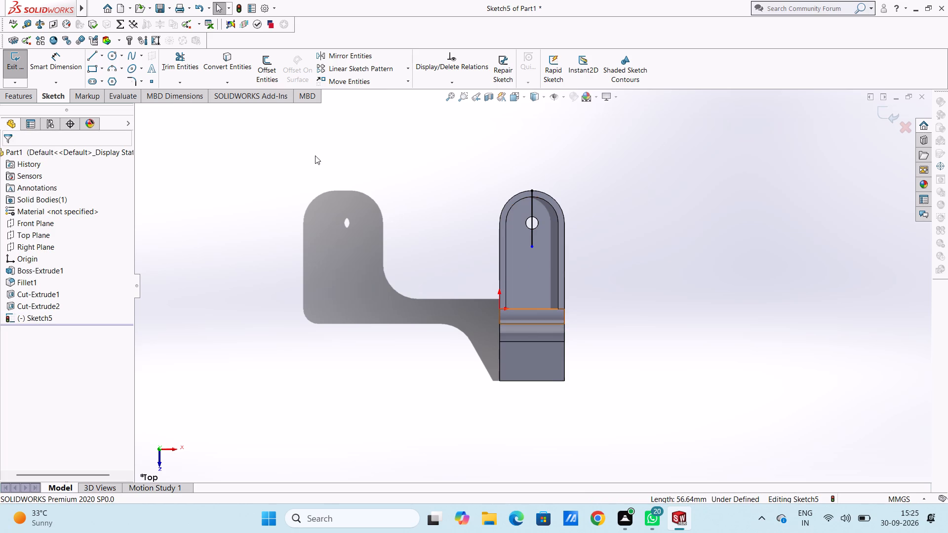
# Add a 45 mm length dimension to the vertical line.
pyautogui.click(58, 60)
pyautogui.click(535, 208)
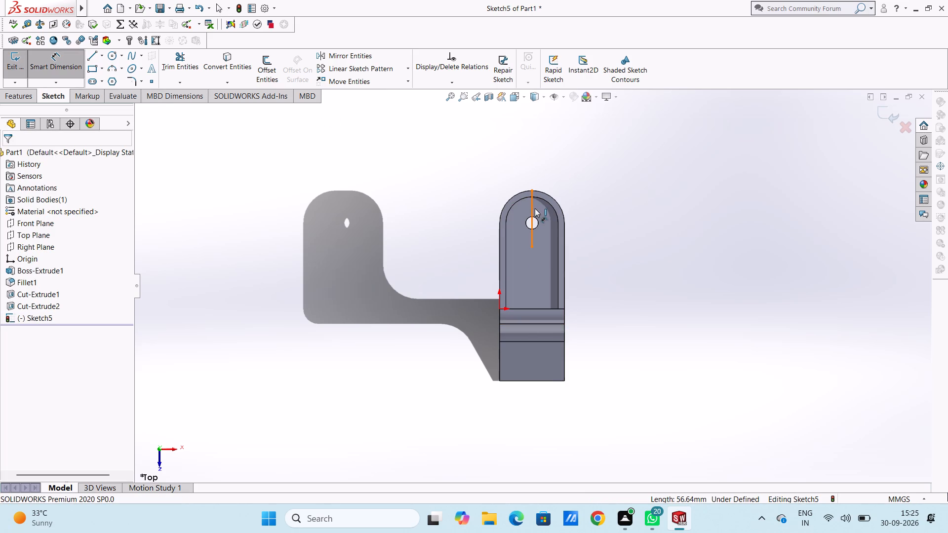
pyautogui.click(776, 205)
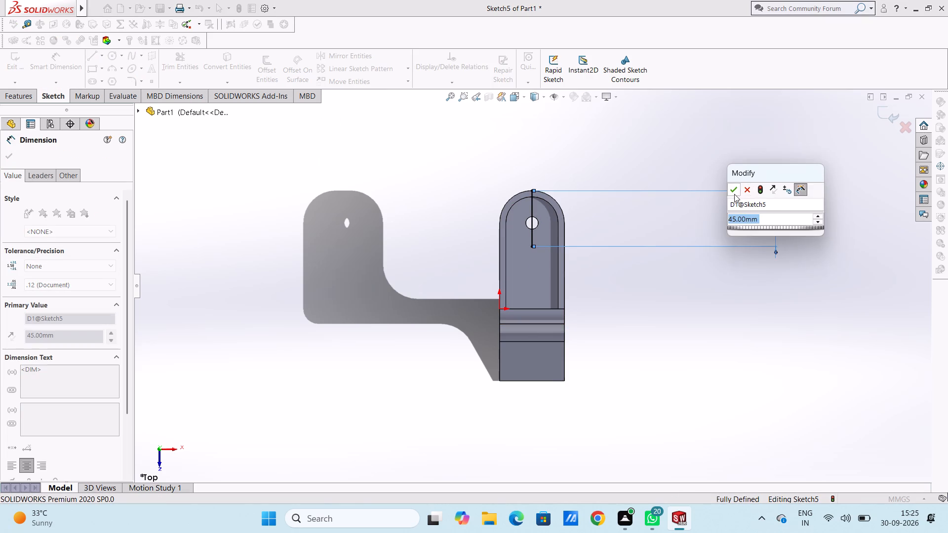
pyautogui.click(734, 194)
pyautogui.click(681, 173)
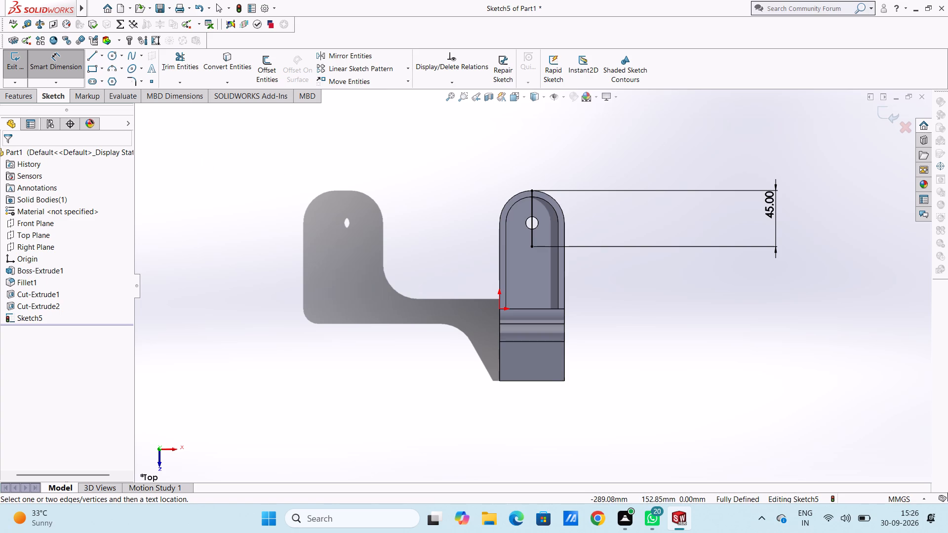
# Sketch a vertical straight slot aligned below the line, about 54 mm between arc centres and 20 mm wide.
pyautogui.click(89, 80)
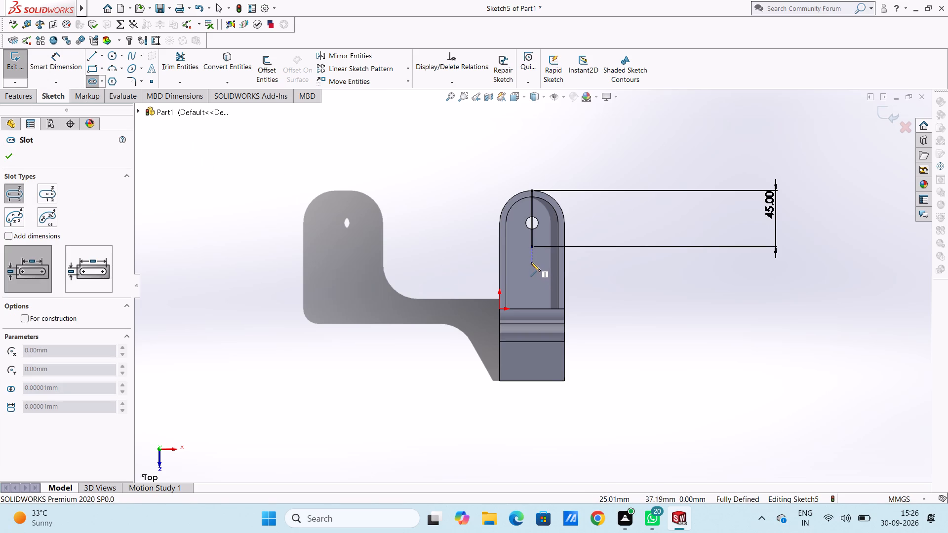
pyautogui.click(531, 262)
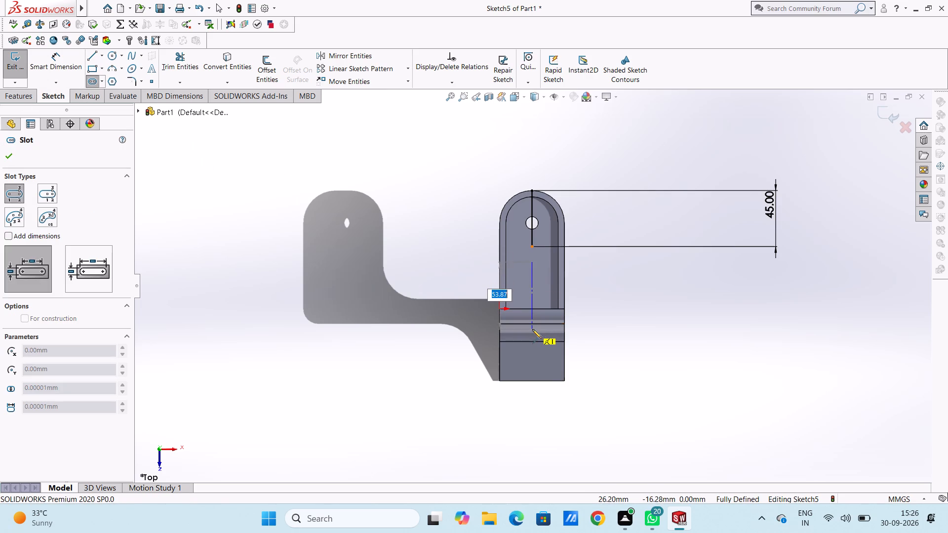
pyautogui.click(531, 329)
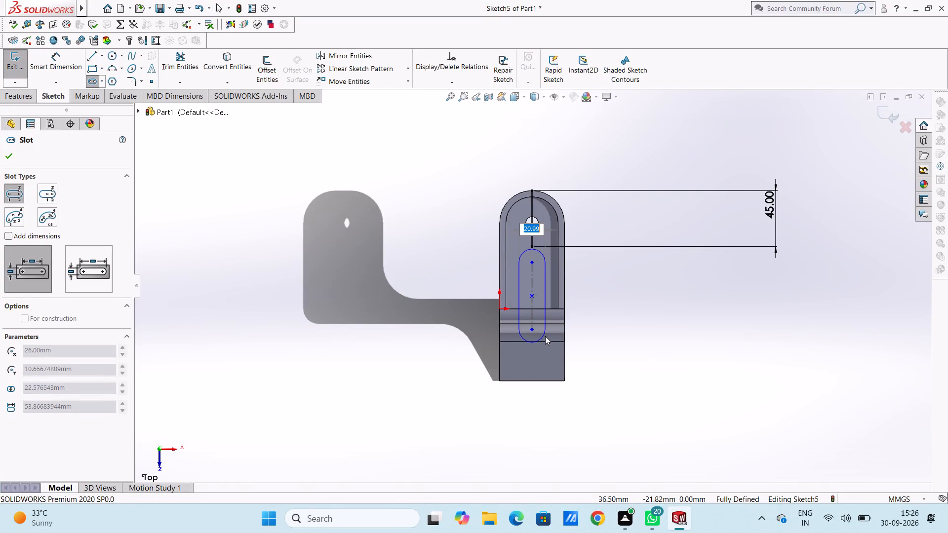
pyautogui.write('20')
pyautogui.press('Return')
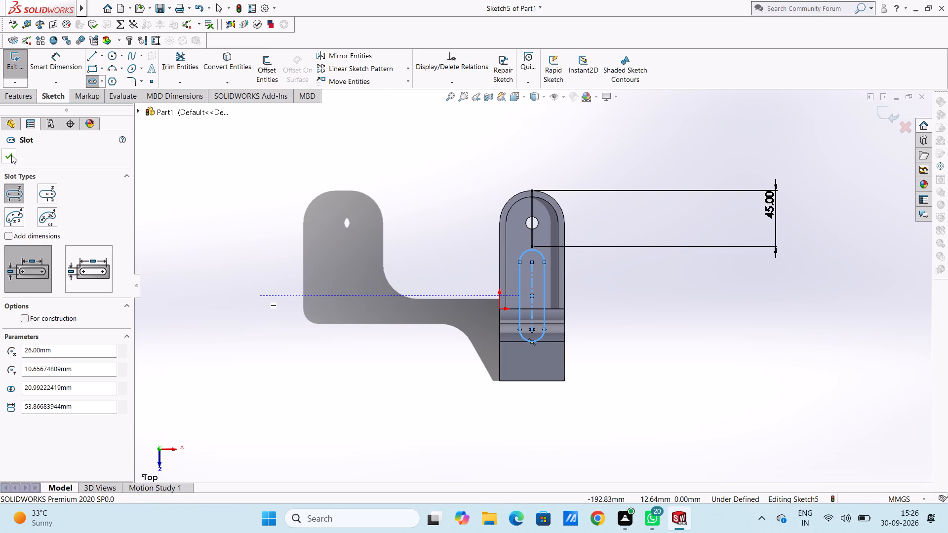
pyautogui.click(11, 157)
# Add a 20 mm width dimension between the slot's two straight sides.
pyautogui.click(63, 67)
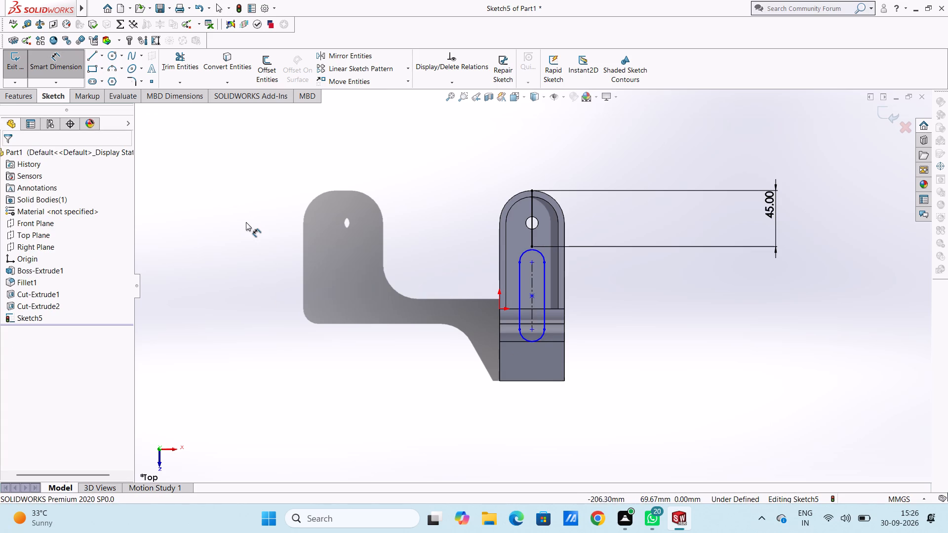
pyautogui.click(519, 277)
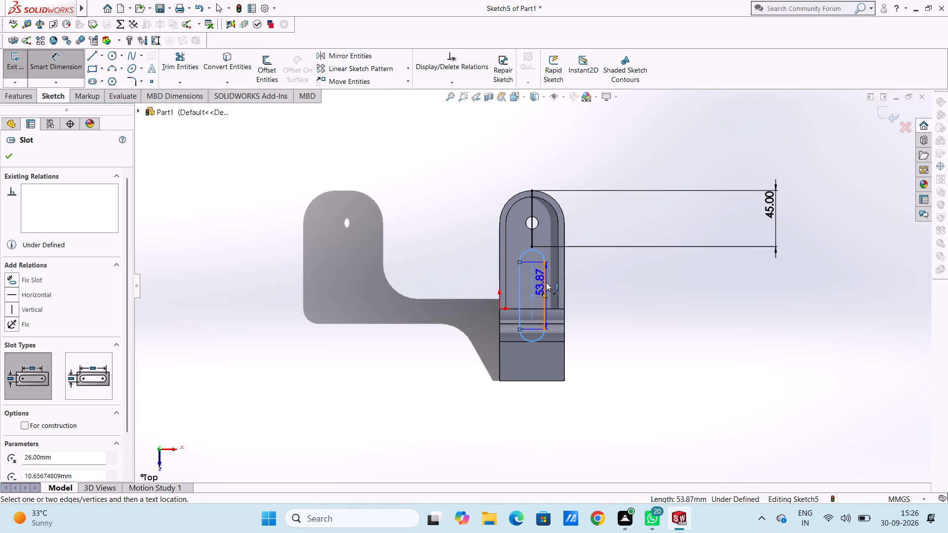
pyautogui.click(545, 282)
pyautogui.click(535, 125)
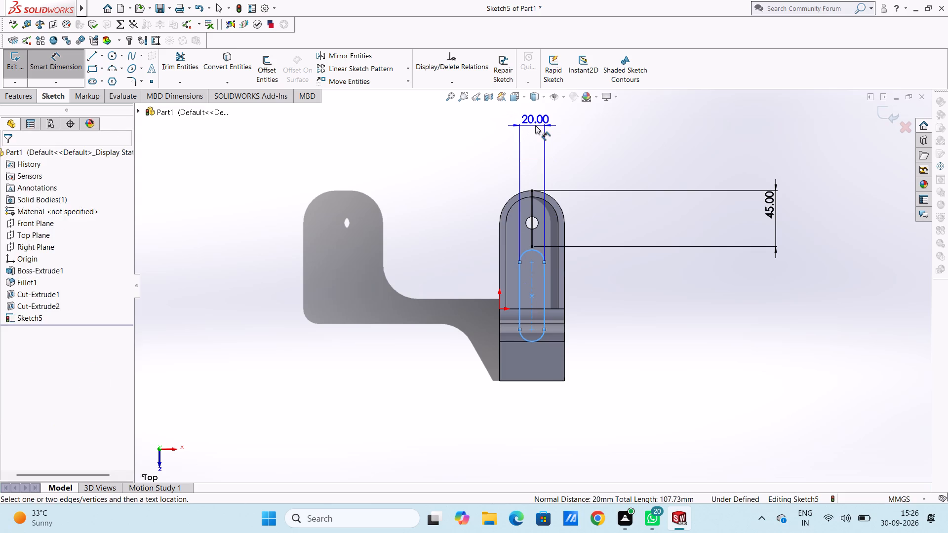
pyautogui.click(495, 114)
pyautogui.click(444, 164)
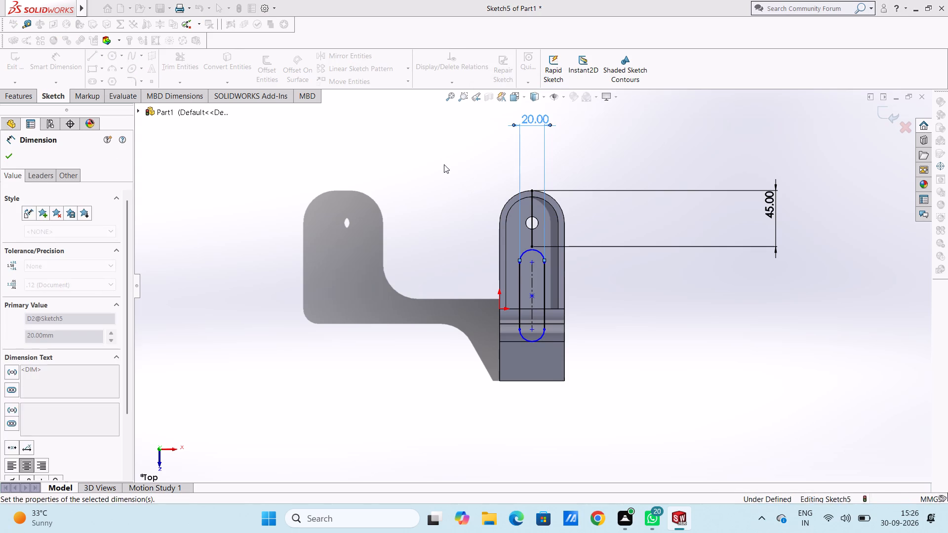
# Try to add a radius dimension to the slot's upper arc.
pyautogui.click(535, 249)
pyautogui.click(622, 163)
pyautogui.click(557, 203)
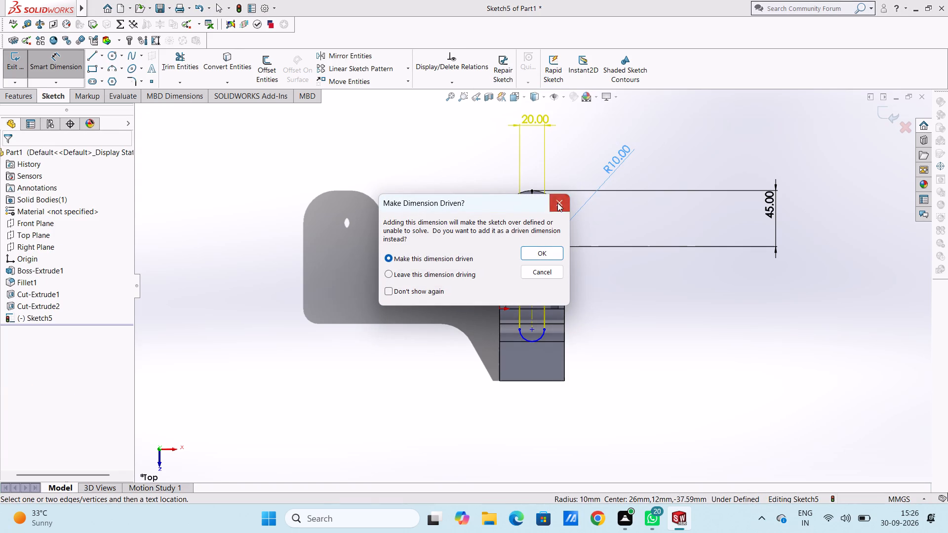
# Dimension the slot's upper arc centre 10 mm from the lower end of the 45 mm line.
pyautogui.click(532, 262)
pyautogui.click(534, 247)
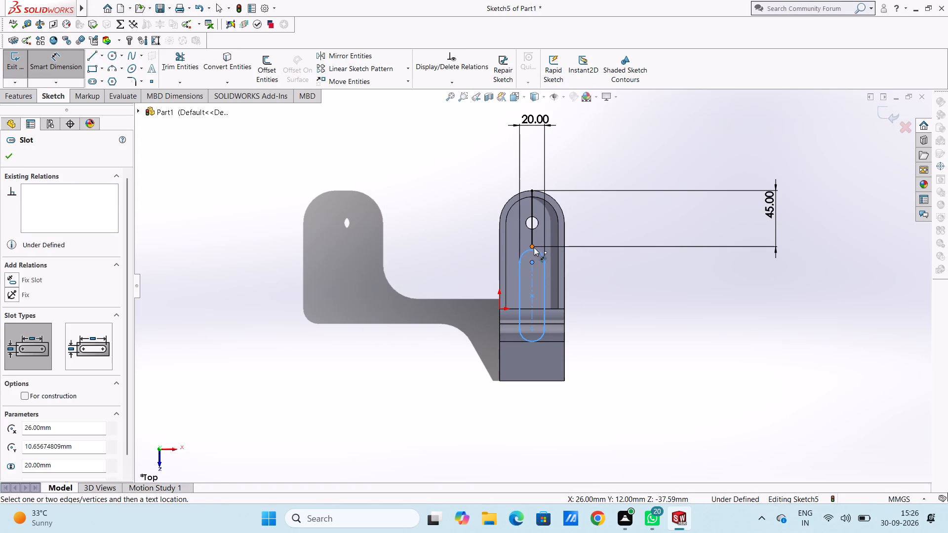
pyautogui.click(711, 256)
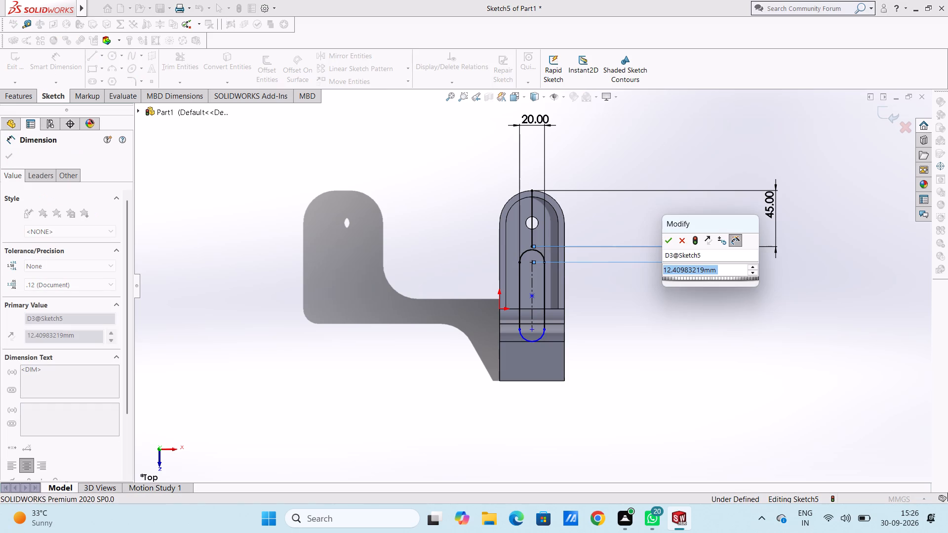
pyautogui.write('10')
pyautogui.press('Return')
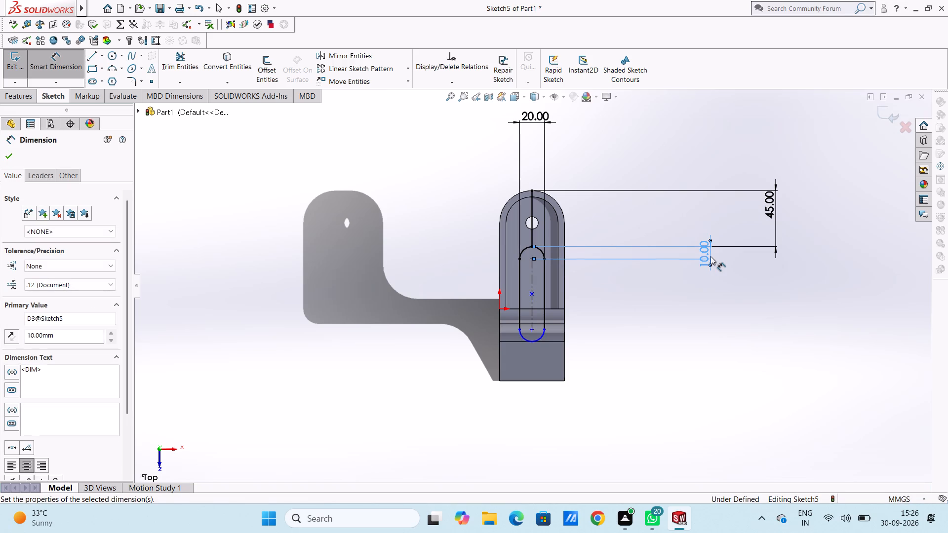
pyautogui.click(694, 321)
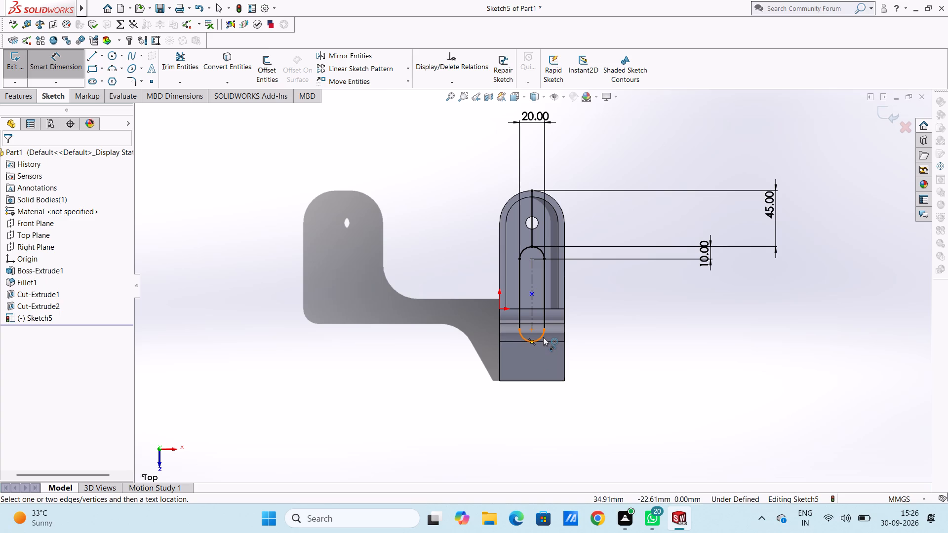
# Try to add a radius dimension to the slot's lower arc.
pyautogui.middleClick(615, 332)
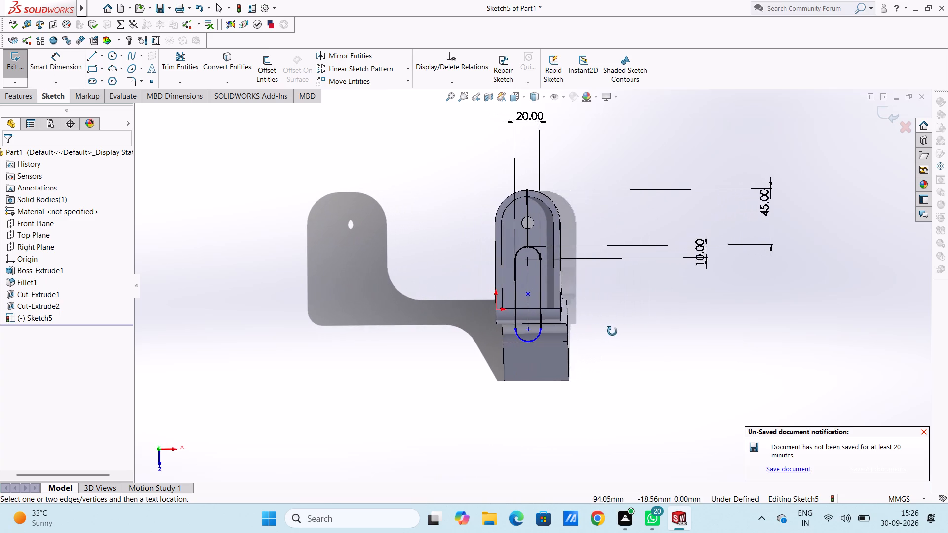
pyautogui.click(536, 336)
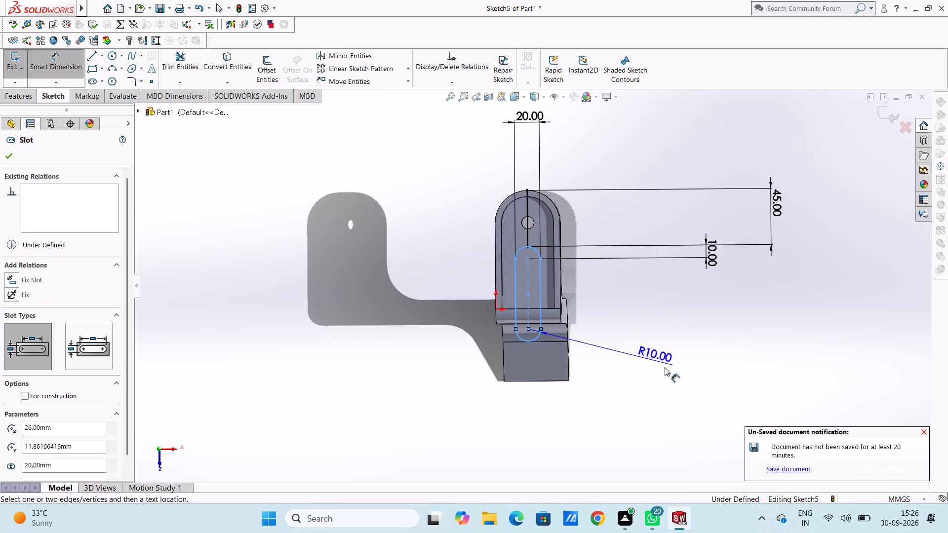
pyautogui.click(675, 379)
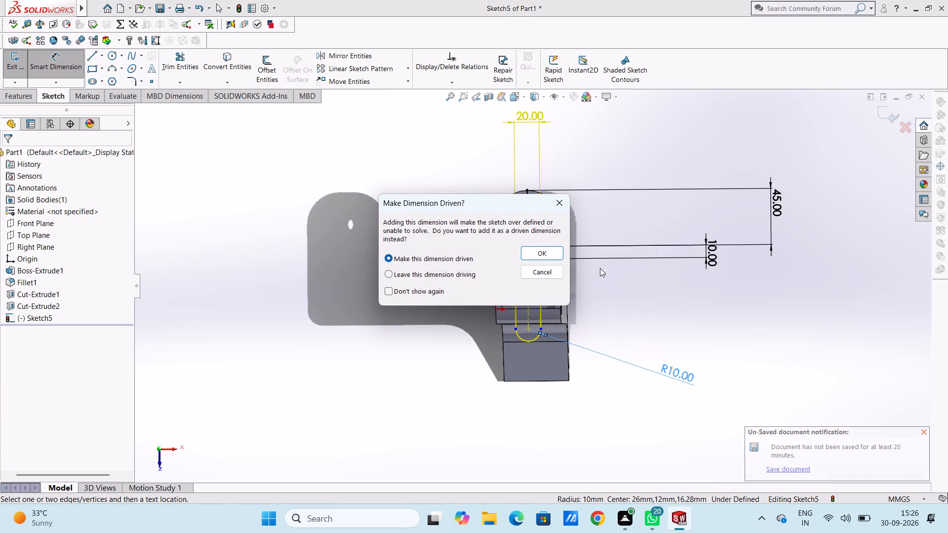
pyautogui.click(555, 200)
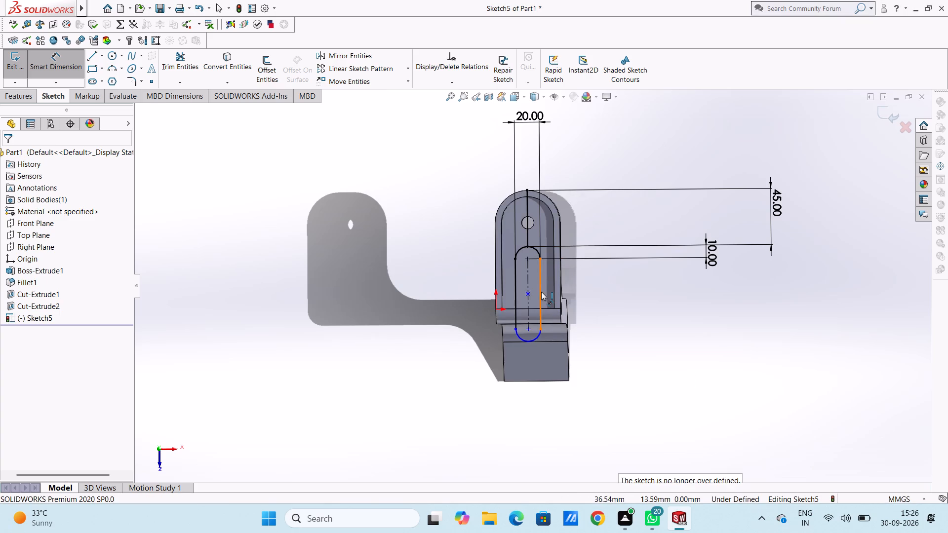
# Dimension the length of the slot's straight side, leaving its value as drawn.
pyautogui.click(541, 292)
pyautogui.click(692, 302)
pyautogui.click(650, 290)
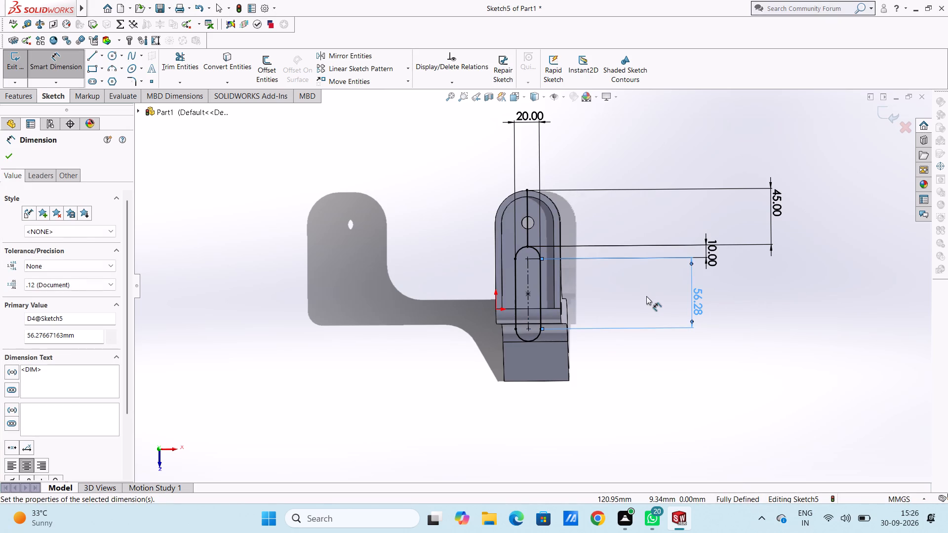
pyautogui.press('Escape')
pyautogui.press('Escape')
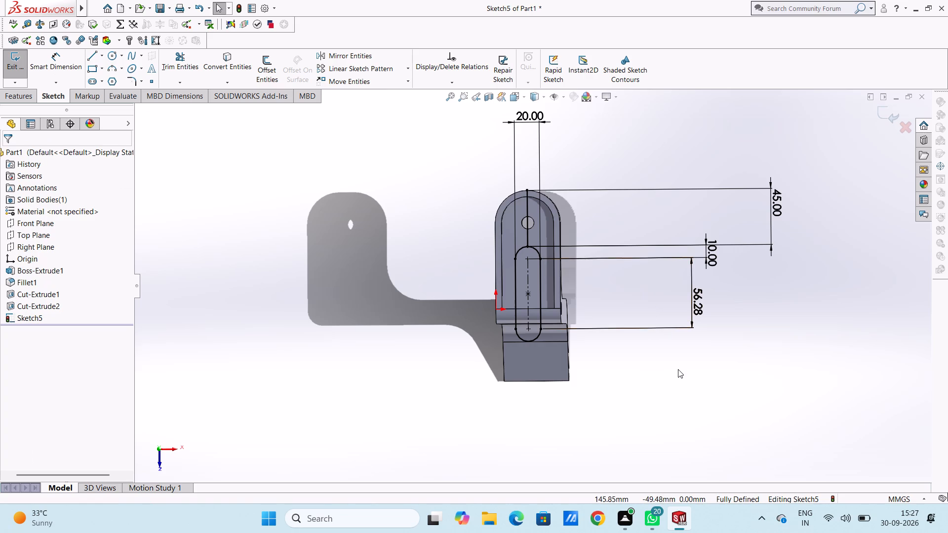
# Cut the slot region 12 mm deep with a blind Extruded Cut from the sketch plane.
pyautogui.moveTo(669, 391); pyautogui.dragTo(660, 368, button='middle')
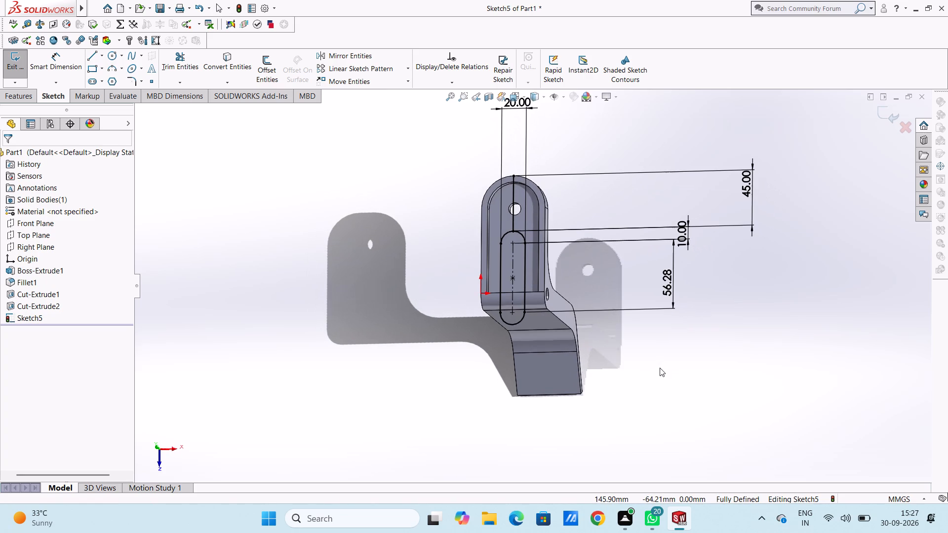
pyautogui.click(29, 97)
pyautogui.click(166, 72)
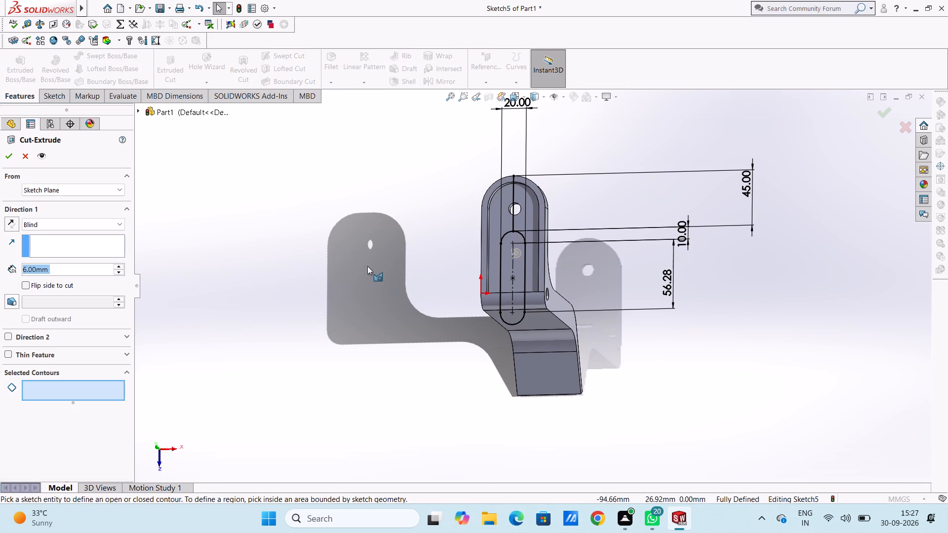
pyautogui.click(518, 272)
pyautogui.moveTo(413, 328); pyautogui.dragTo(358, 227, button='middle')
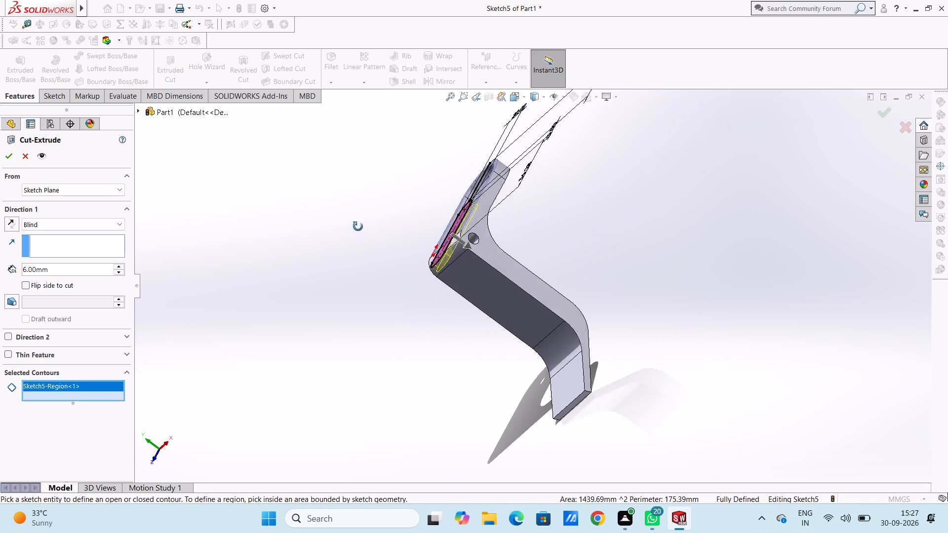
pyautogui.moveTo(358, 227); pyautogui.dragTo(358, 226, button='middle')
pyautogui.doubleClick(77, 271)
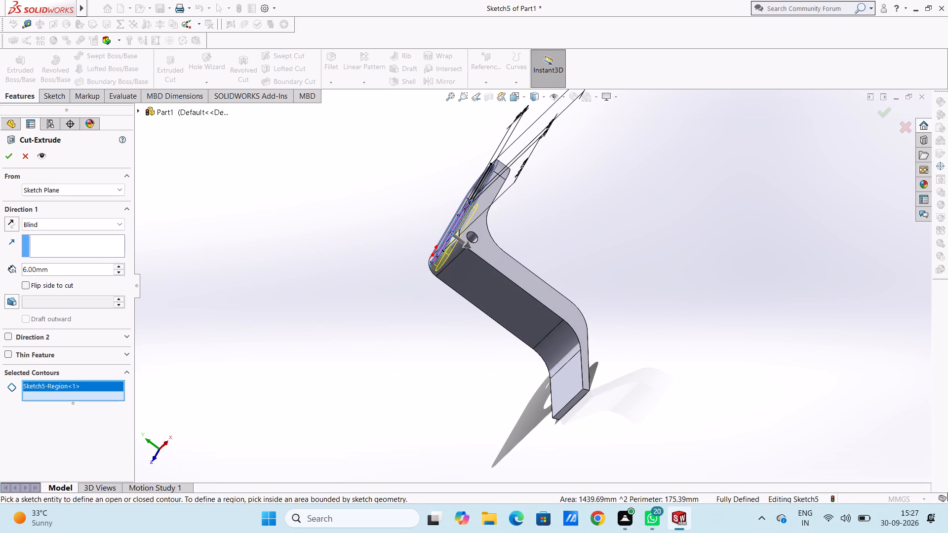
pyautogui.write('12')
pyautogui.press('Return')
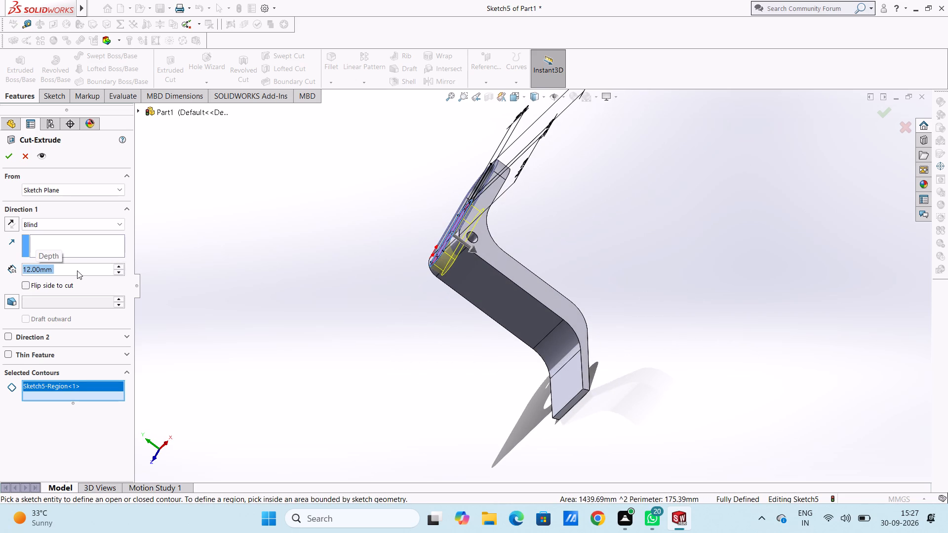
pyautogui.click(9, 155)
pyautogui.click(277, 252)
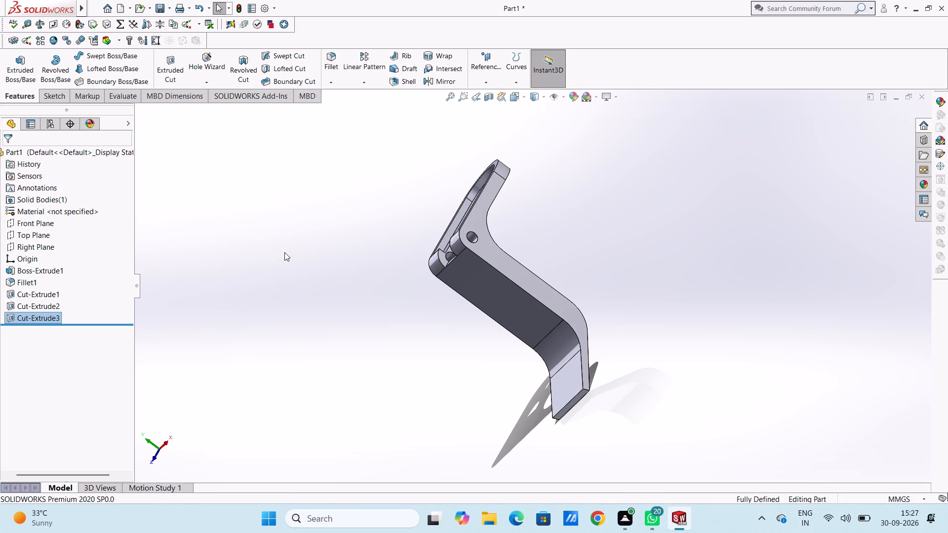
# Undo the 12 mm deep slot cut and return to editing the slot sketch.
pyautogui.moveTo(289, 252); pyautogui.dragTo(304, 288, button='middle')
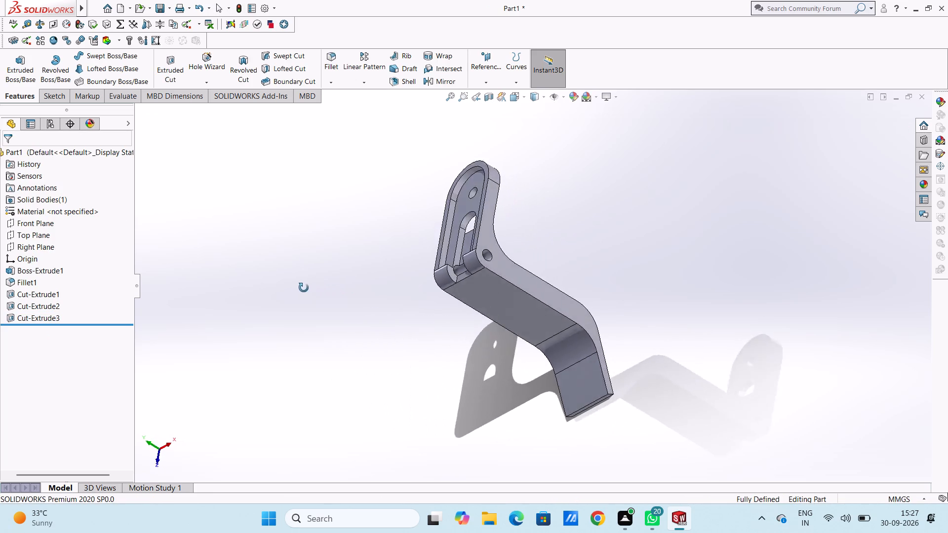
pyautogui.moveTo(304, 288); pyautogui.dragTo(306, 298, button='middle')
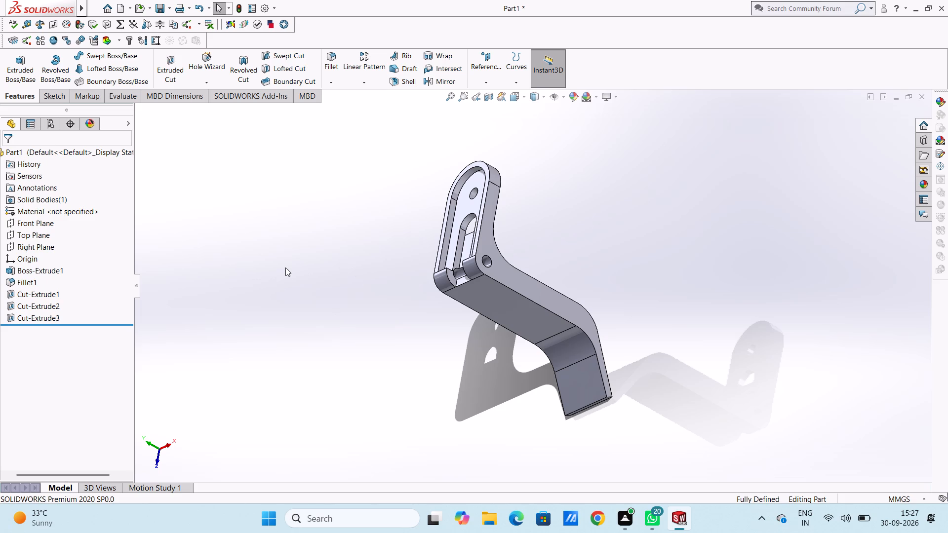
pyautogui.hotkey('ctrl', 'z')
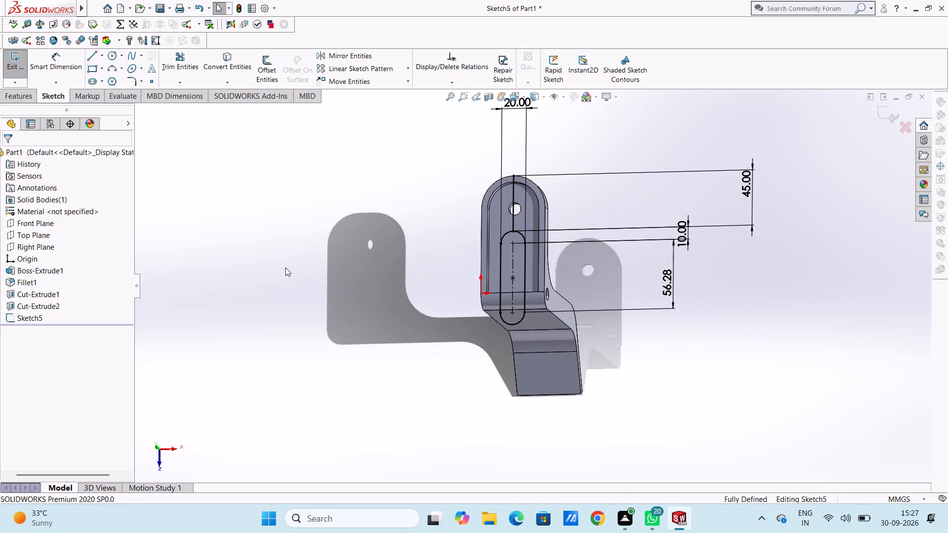
# Start a blind Extruded Cut from the slot sketch with a depth of 20 mm.
pyautogui.moveTo(295, 237); pyautogui.dragTo(276, 229, button='middle')
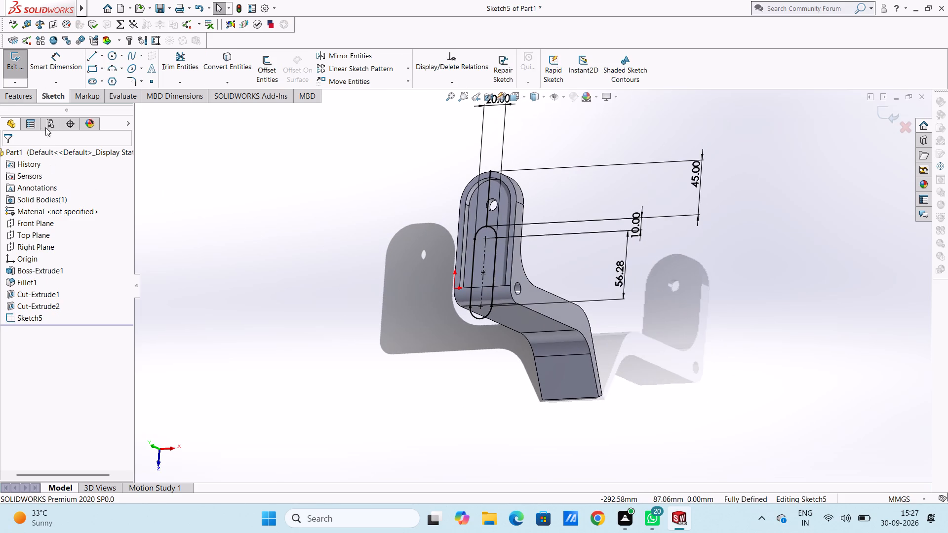
pyautogui.click(11, 97)
pyautogui.click(170, 67)
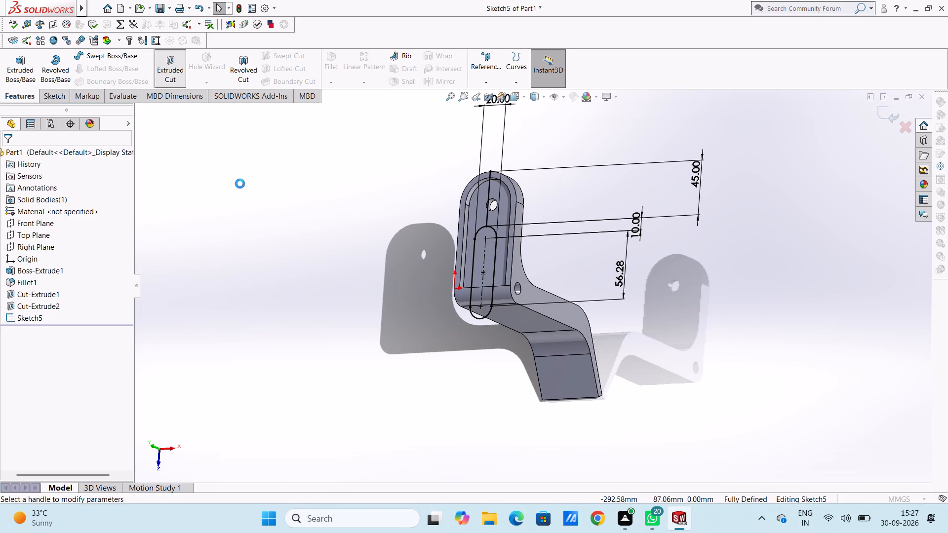
pyautogui.write('20')
pyautogui.press('Return')
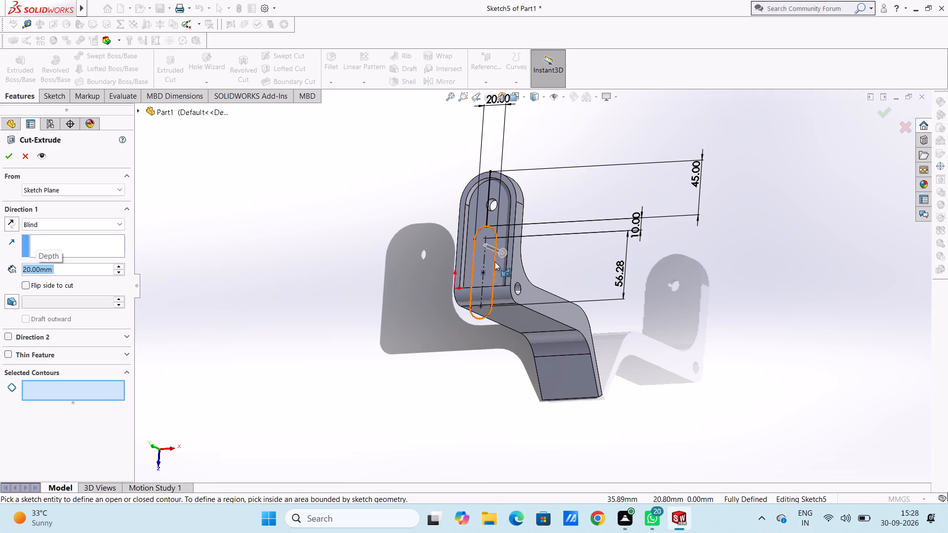
# Select the slot region and finish the blind Extruded Cut at 20 mm depth from the sketch plane.
pyautogui.click(489, 264)
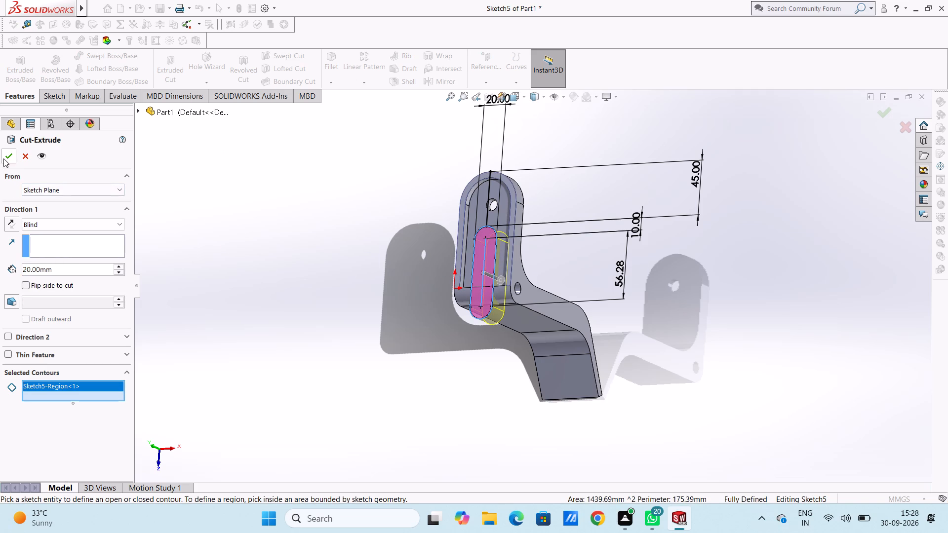
pyautogui.click(3, 158)
pyautogui.click(268, 252)
# Examine the slot cut through the top flange and bend from several angles.
pyautogui.moveTo(289, 276); pyautogui.dragTo(323, 270, button='middle')
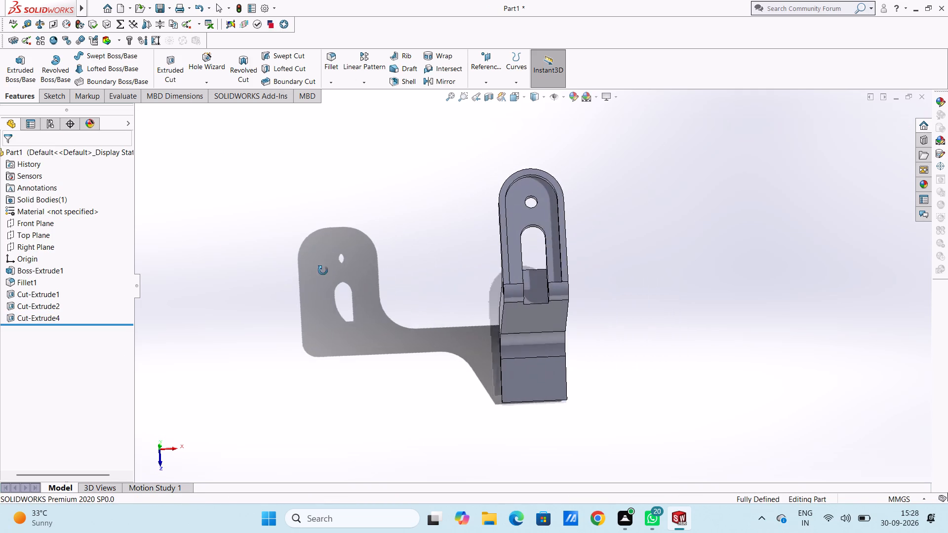
pyautogui.moveTo(323, 270); pyautogui.dragTo(311, 220, button='middle')
pyautogui.moveTo(325, 282); pyautogui.dragTo(302, 237, button='middle')
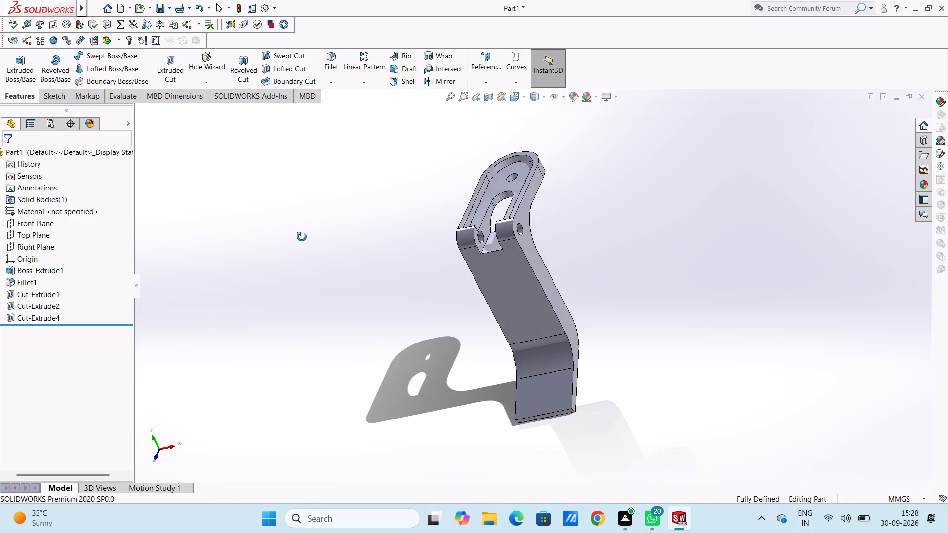
pyautogui.moveTo(302, 237); pyautogui.dragTo(280, 238, button='middle')
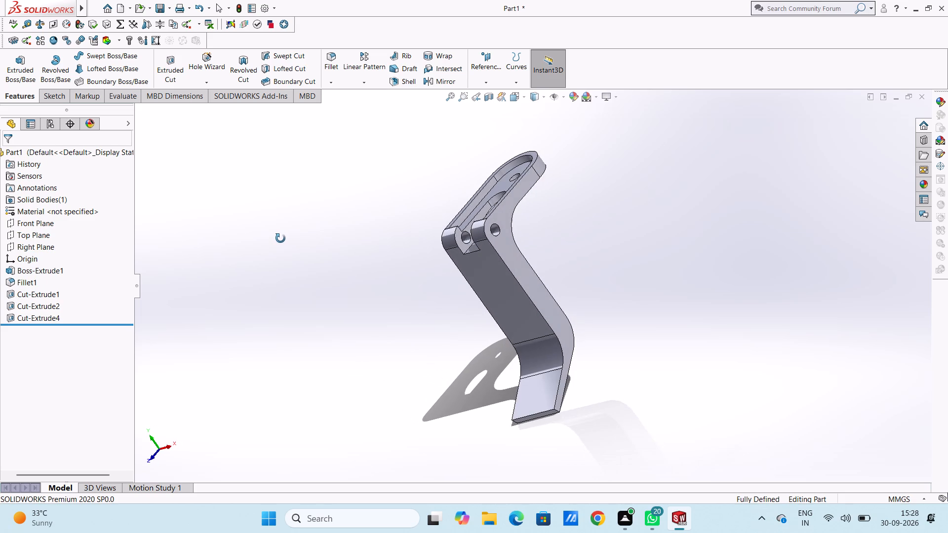
pyautogui.moveTo(280, 238); pyautogui.dragTo(287, 242, button='middle')
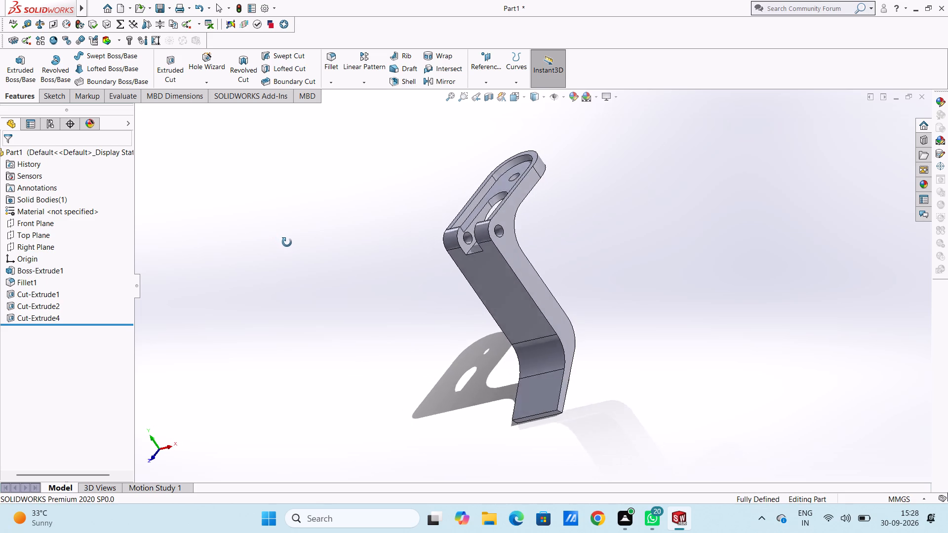
pyautogui.moveTo(287, 242); pyautogui.dragTo(324, 254, button='middle')
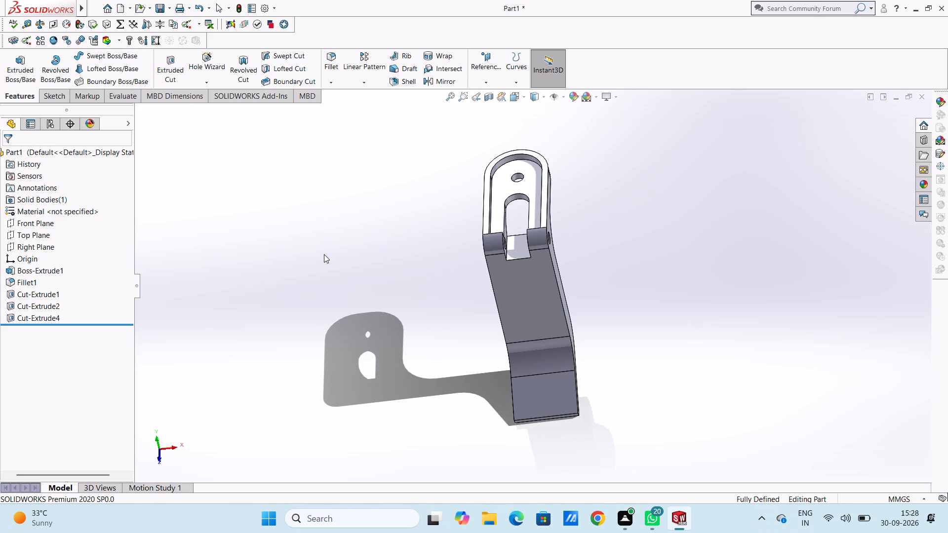
pyautogui.moveTo(317, 262); pyautogui.dragTo(296, 263, button='middle')
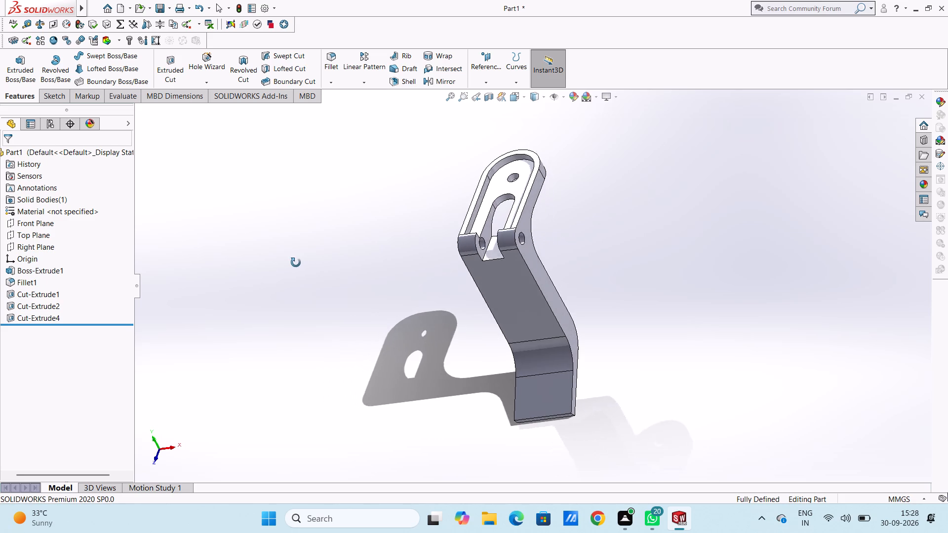
pyautogui.moveTo(296, 263); pyautogui.dragTo(275, 316, button='middle')
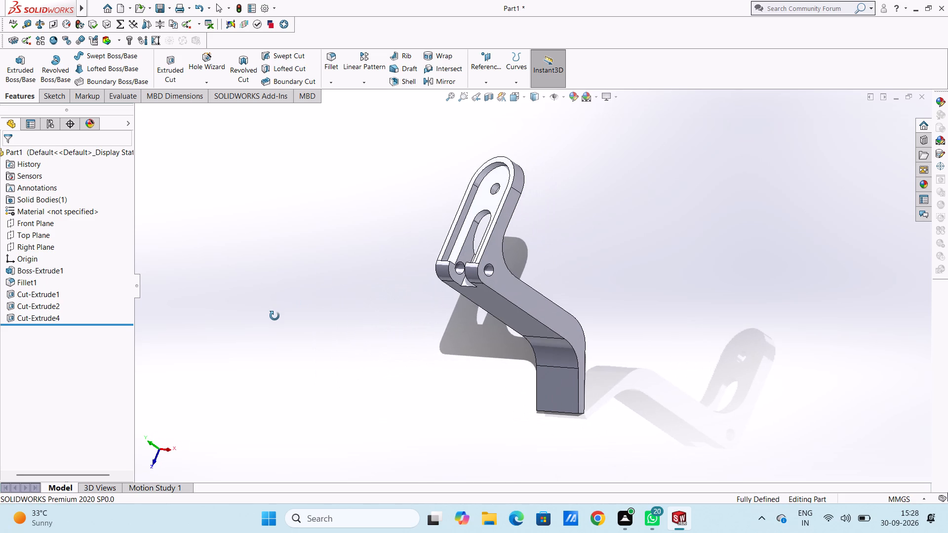
pyautogui.moveTo(275, 316); pyautogui.dragTo(281, 245, button='middle')
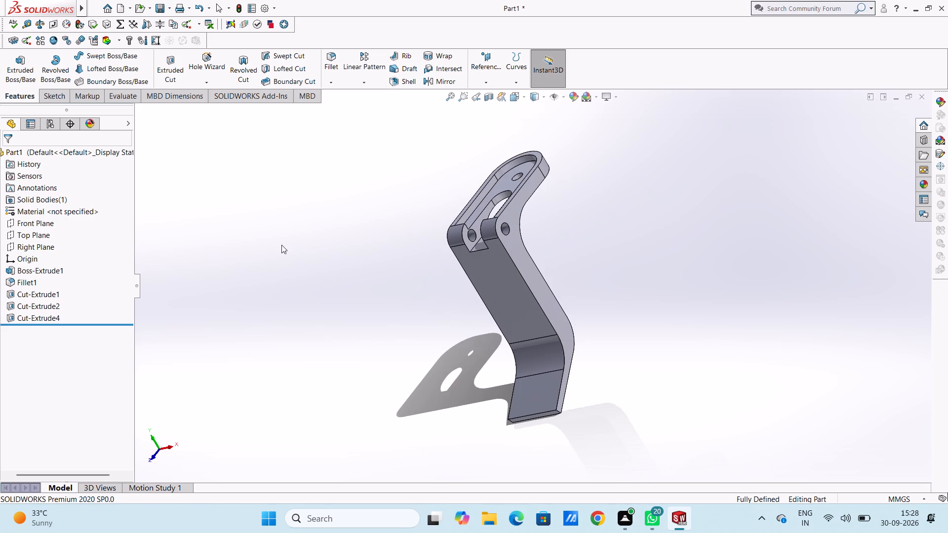
# Start a sketch on the bracket's long front face and draw a vertical reference line down its right edge from the top corner, entering 60 mm.
pyautogui.hotkey('ctrl', '1')
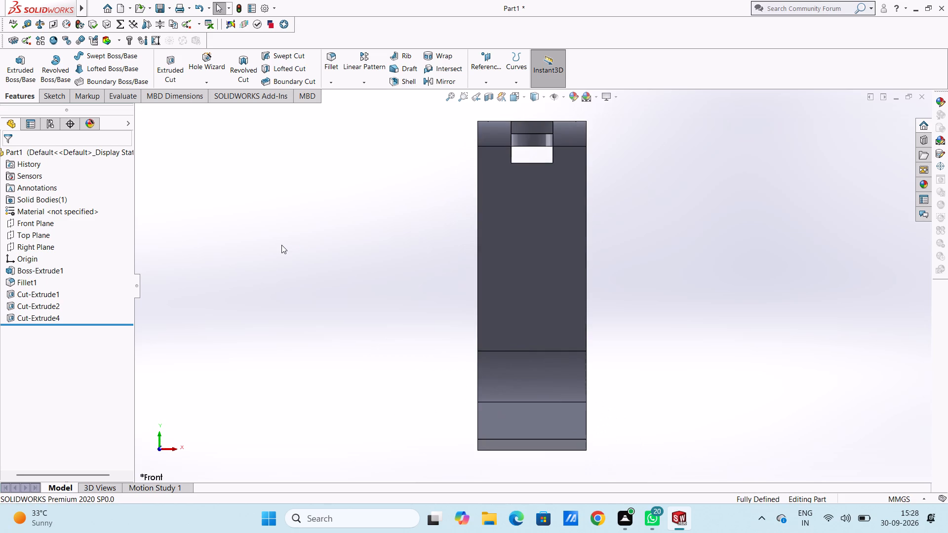
pyautogui.scroll(4, 281, 245)
pyautogui.scroll(-2, 583, 223)
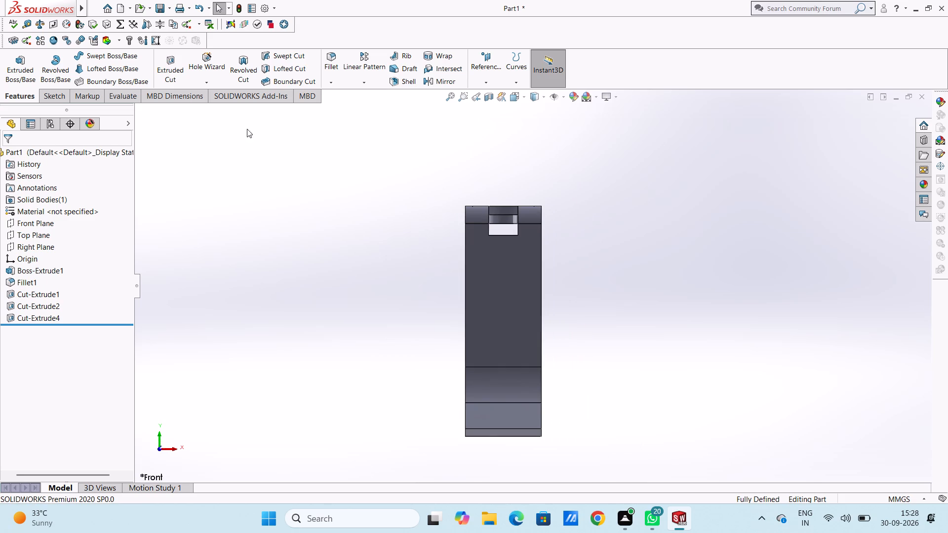
pyautogui.click(508, 299)
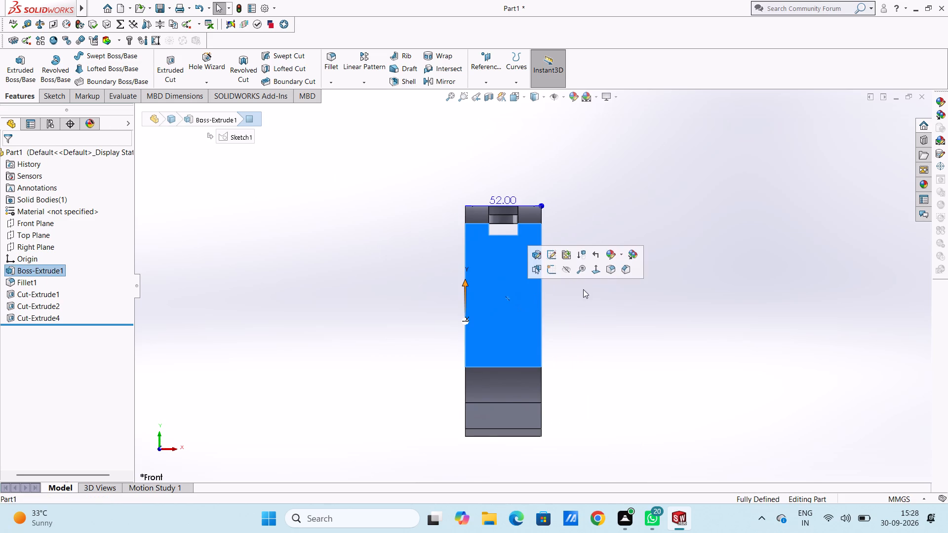
pyautogui.click(552, 270)
pyautogui.click(384, 303)
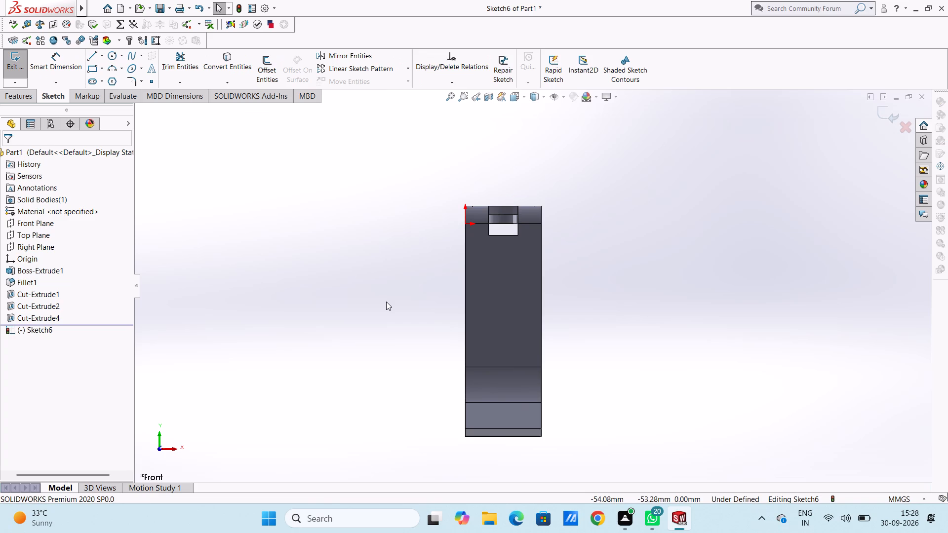
pyautogui.click(95, 59)
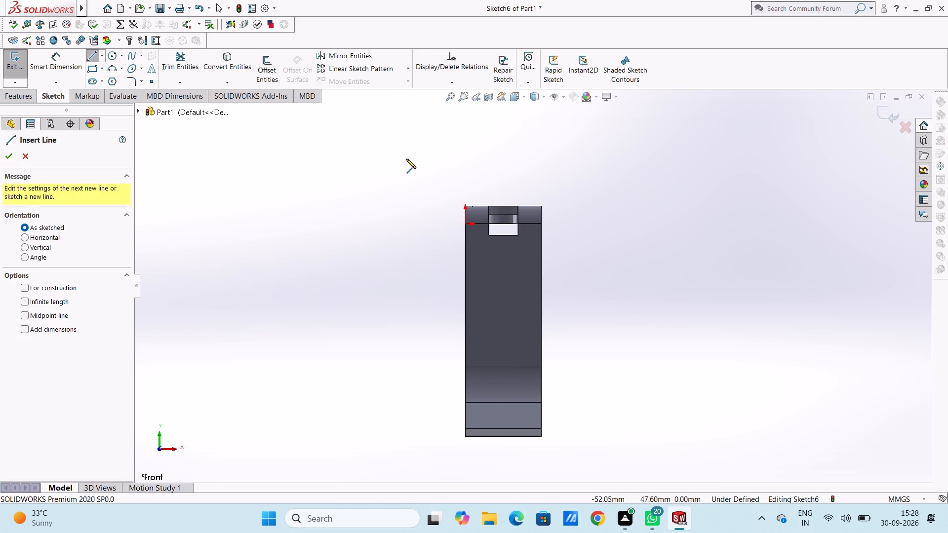
pyautogui.click(543, 207)
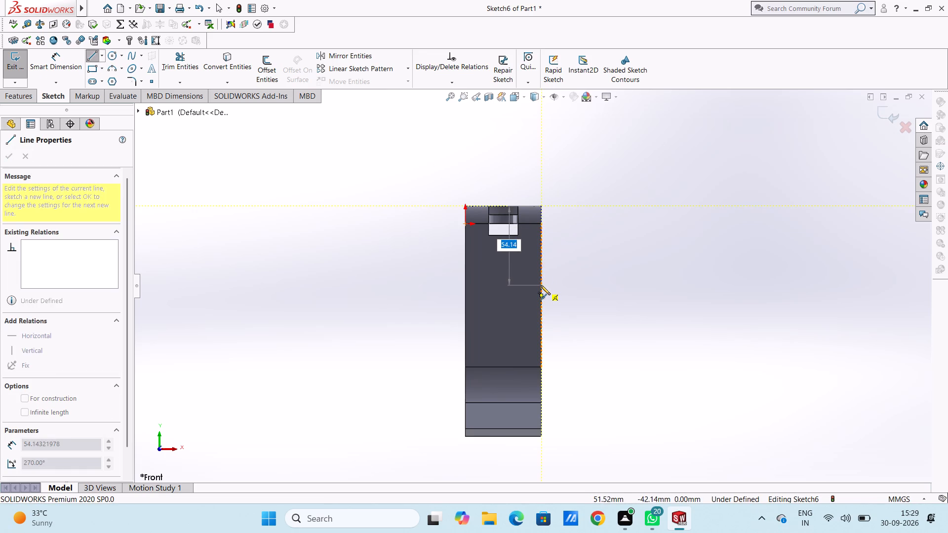
pyautogui.write('60')
pyautogui.press('Return')
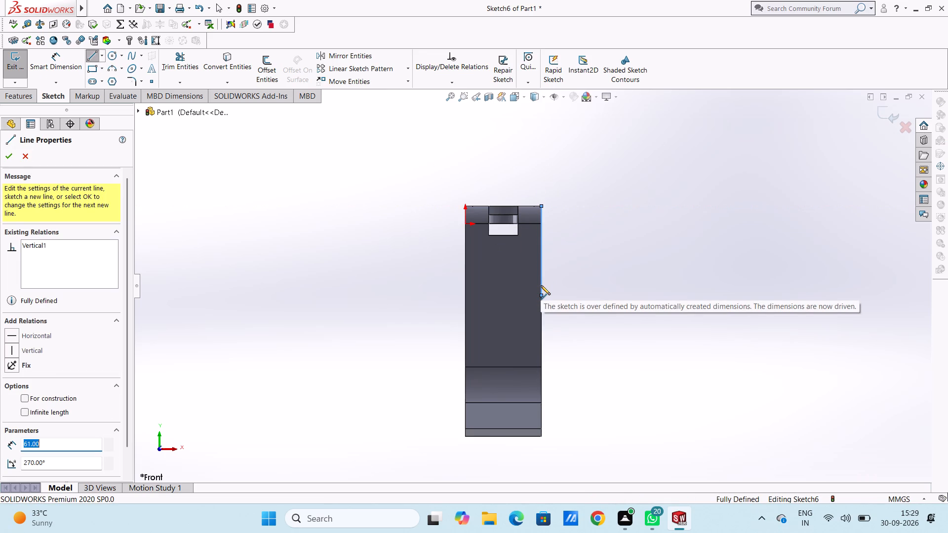
pyautogui.press('Escape')
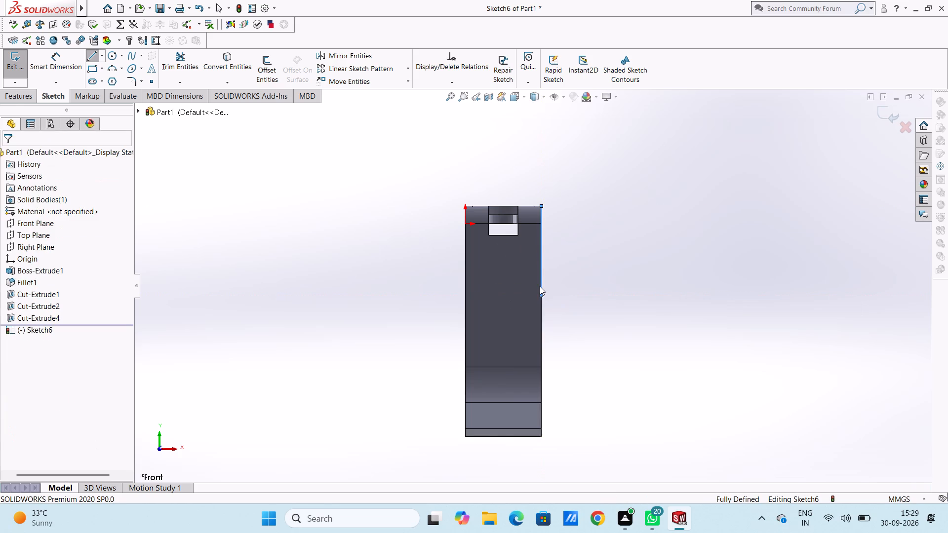
pyautogui.press('Escape')
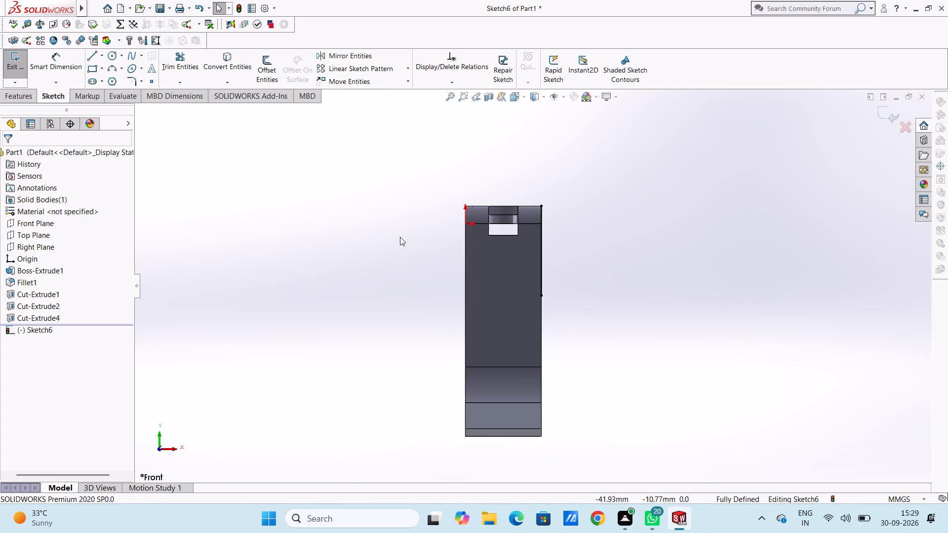
# Sketch a closed rectangle 20 mm wide and 61 mm tall, down from the notch's top corners to the reference line's lower end level.
pyautogui.click(92, 53)
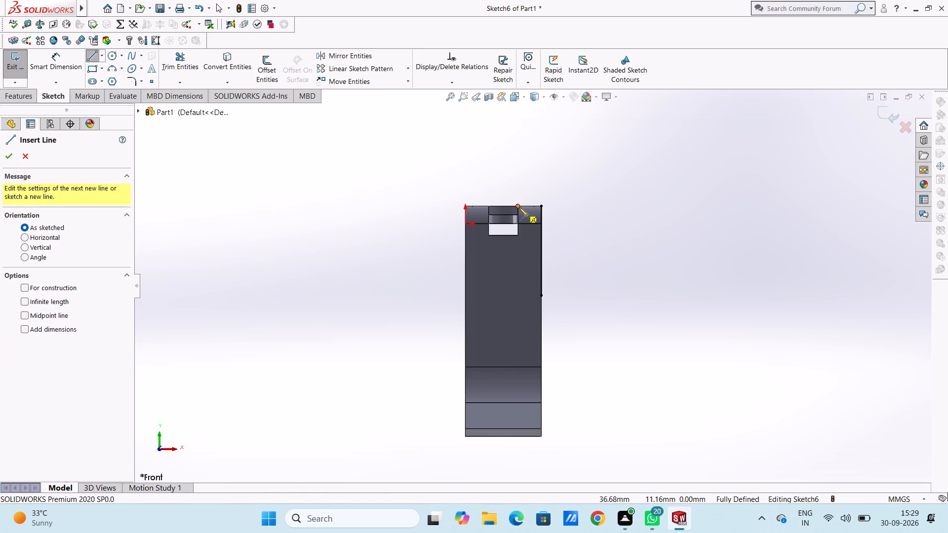
pyautogui.click(519, 207)
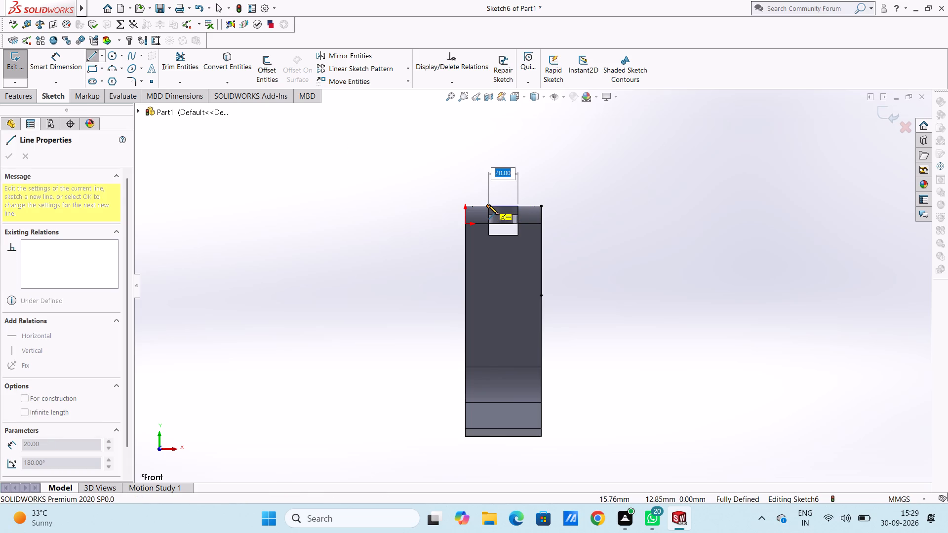
pyautogui.click(488, 205)
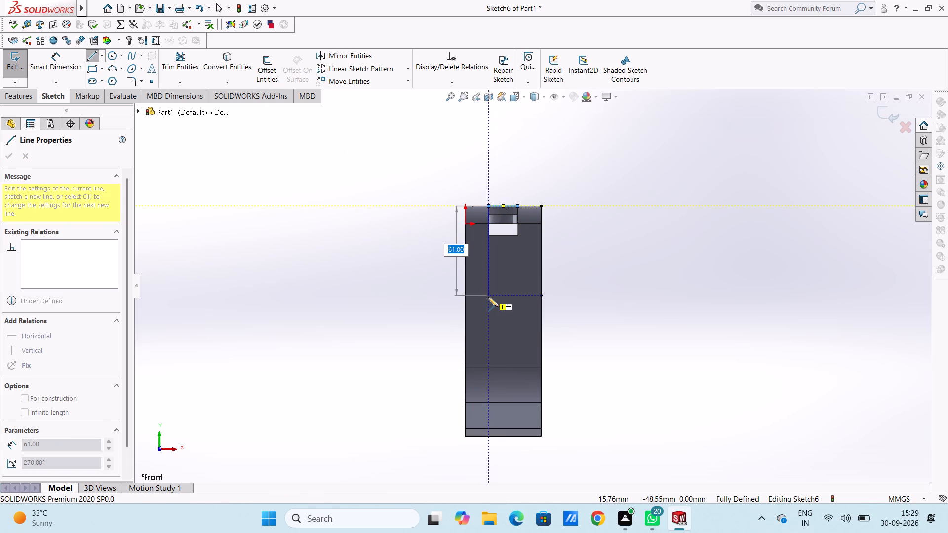
pyautogui.click(488, 297)
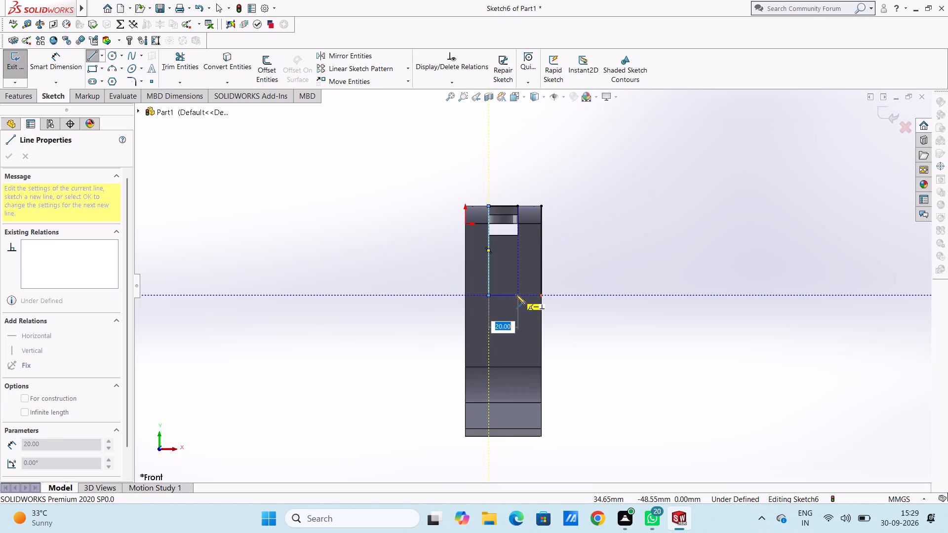
pyautogui.click(518, 296)
pyautogui.click(520, 208)
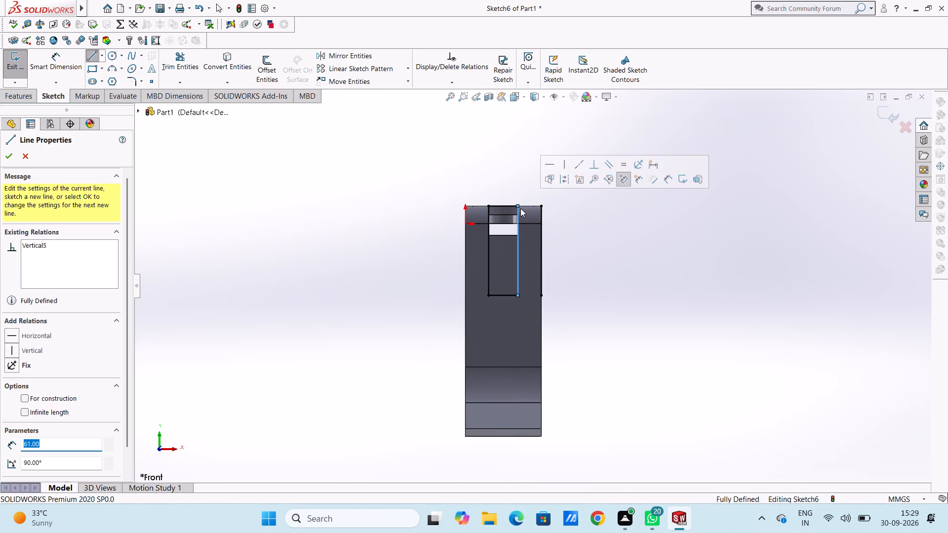
pyautogui.press('Escape')
pyautogui.press('Escape')
# Delete the vertical reference line along the face's right edge.
pyautogui.click(542, 226)
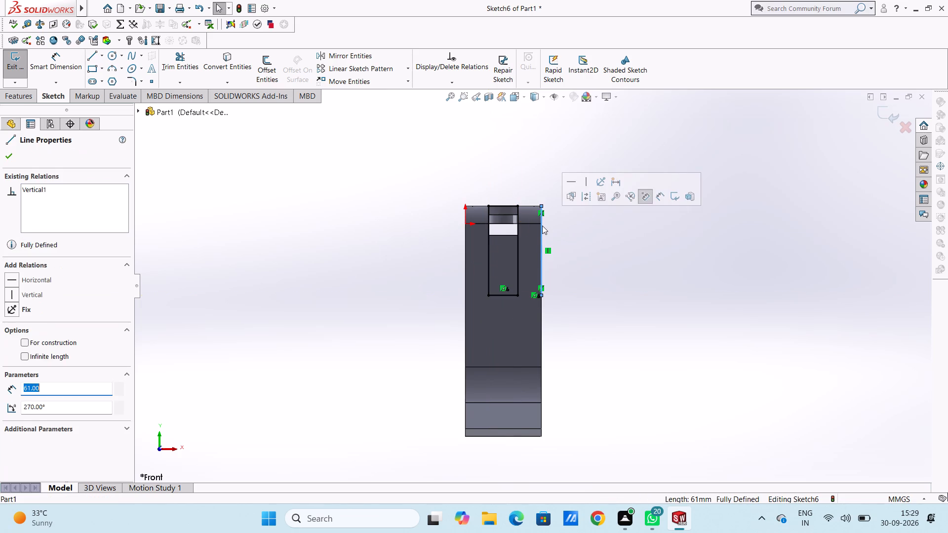
pyautogui.press('Delete')
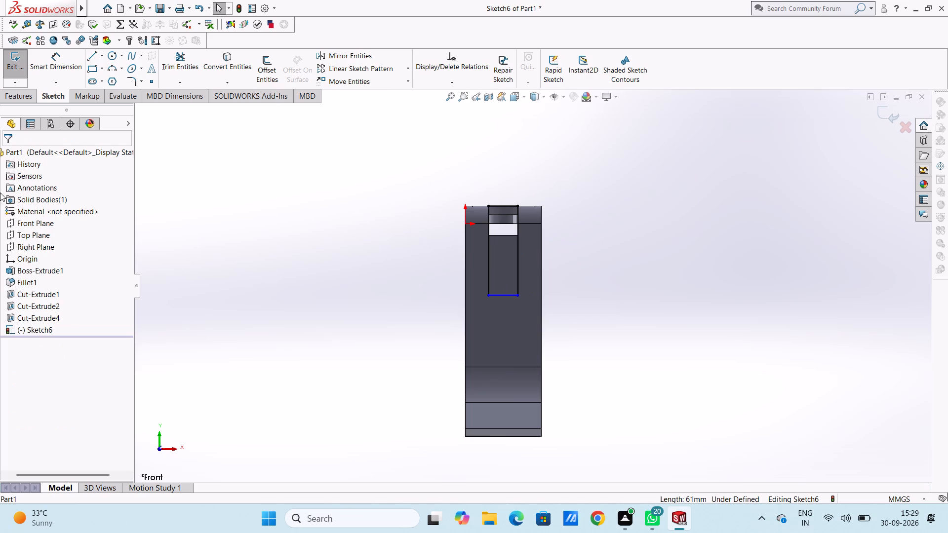
# Dimension the length of the rectangle's left vertical side, leaving its value as drawn.
pyautogui.click(71, 59)
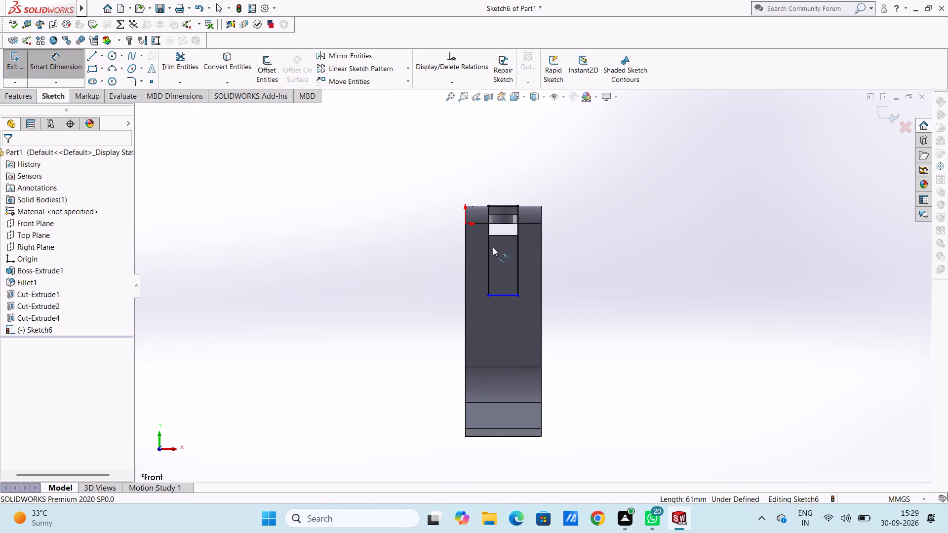
pyautogui.click(490, 247)
pyautogui.click(410, 239)
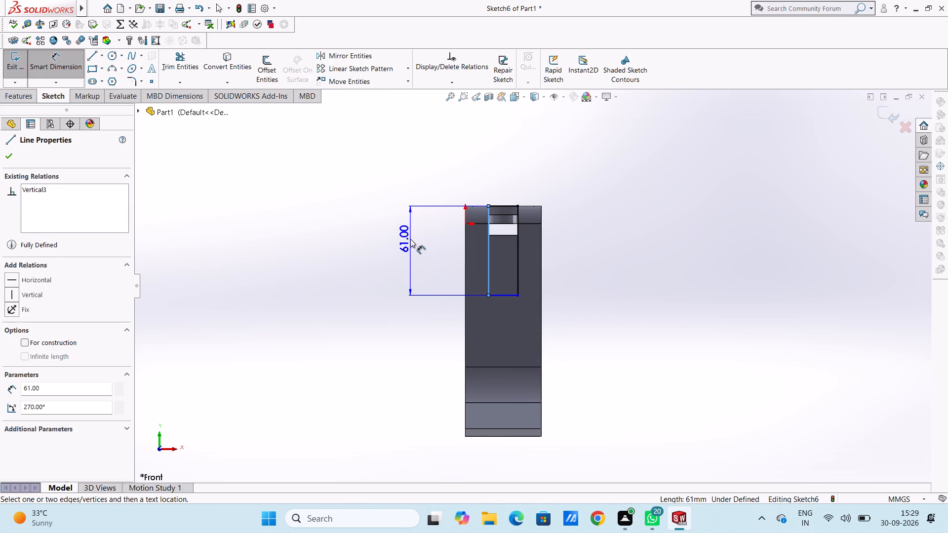
pyautogui.click(369, 219)
pyautogui.click(355, 241)
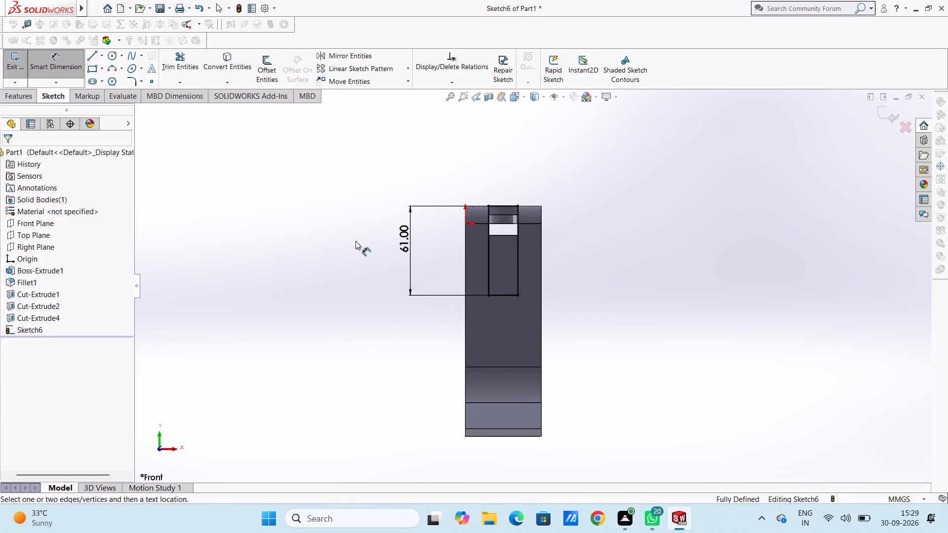
# Apply 3 mm sketch fillets to the rectangle's two bottom corners.
pyautogui.click(133, 82)
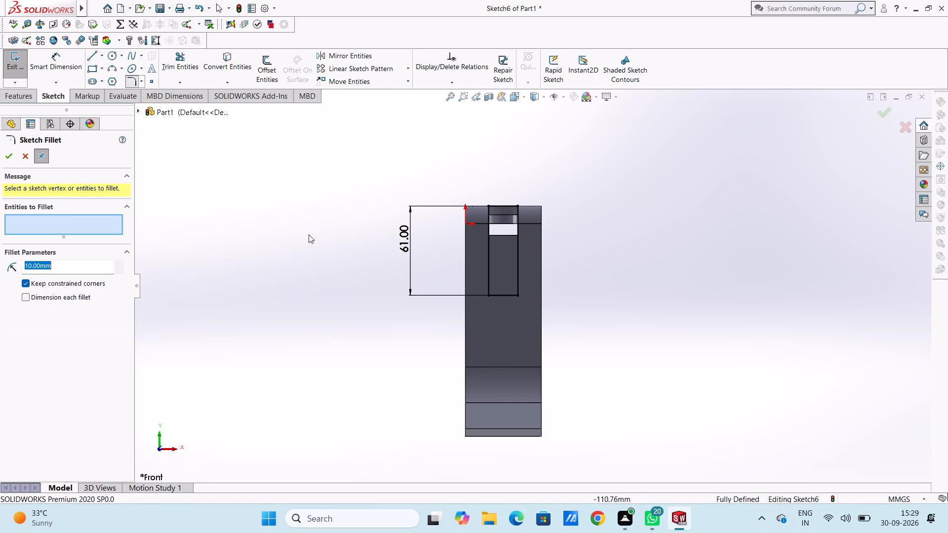
pyautogui.press('3')
pyautogui.press('Return')
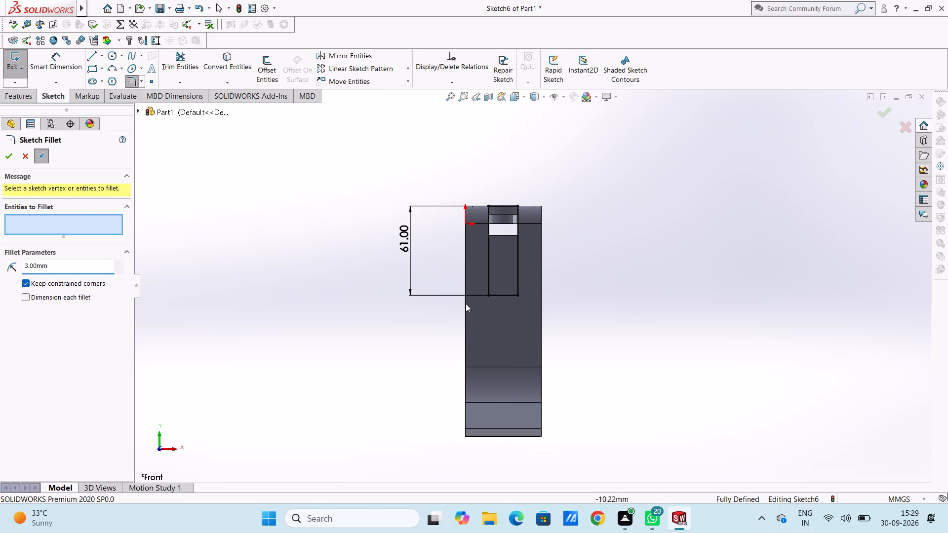
pyautogui.click(489, 297)
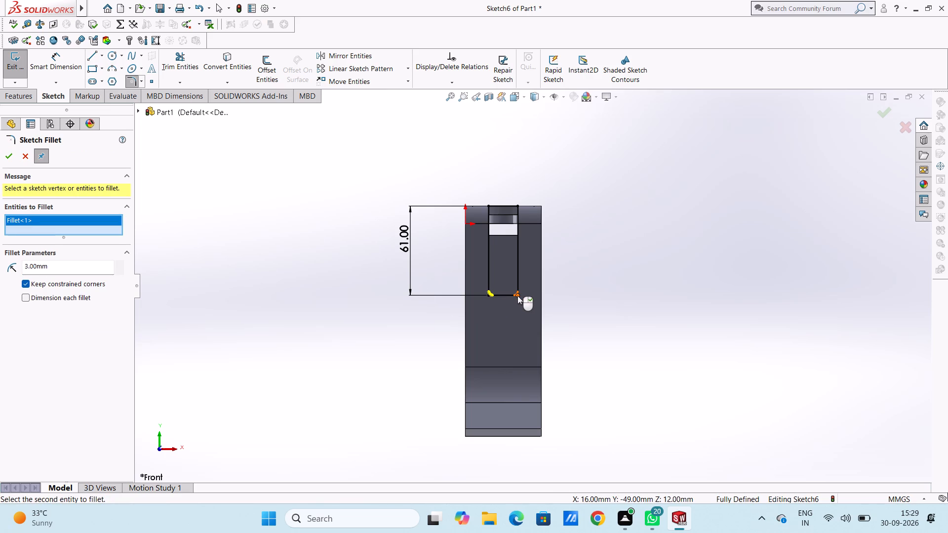
pyautogui.click(517, 296)
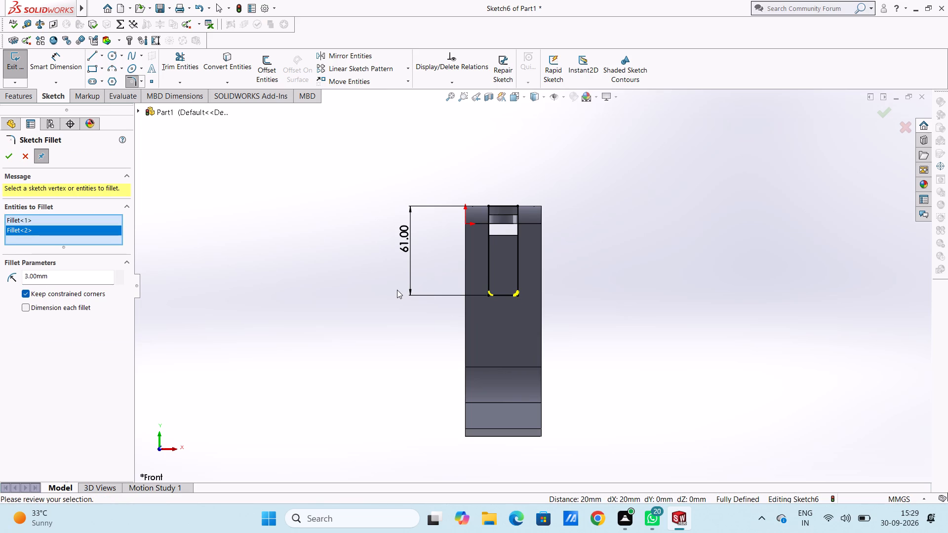
pyautogui.click(9, 159)
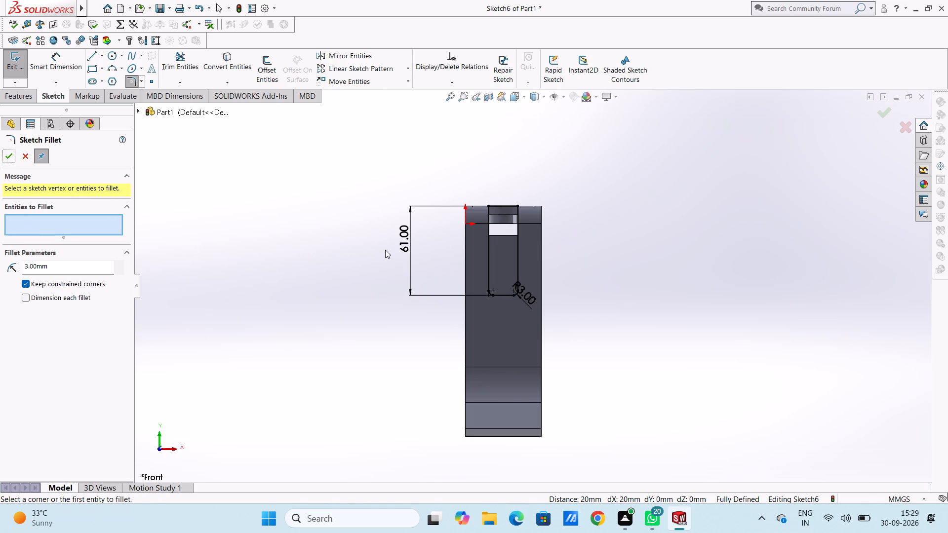
pyautogui.moveTo(390, 190); pyautogui.dragTo(357, 222, button='middle')
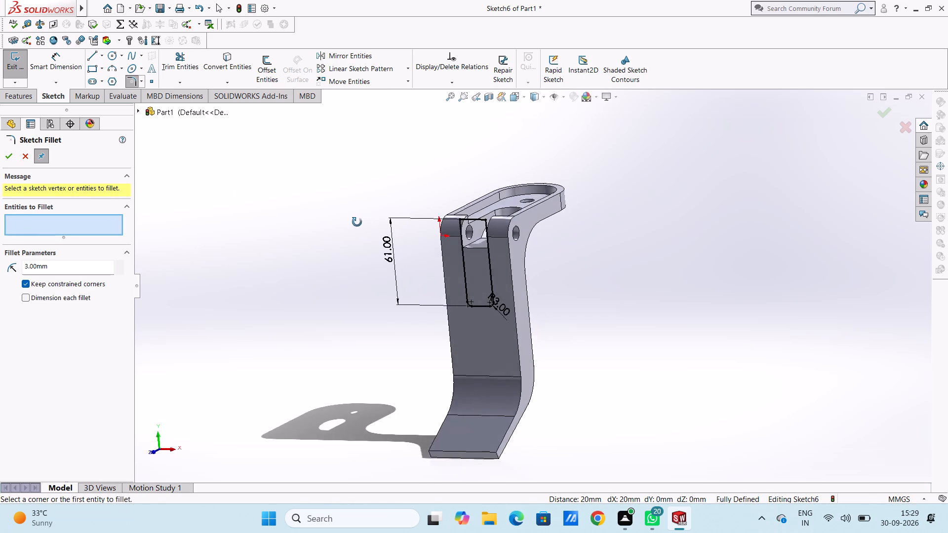
pyautogui.moveTo(357, 222); pyautogui.dragTo(343, 228, button='middle')
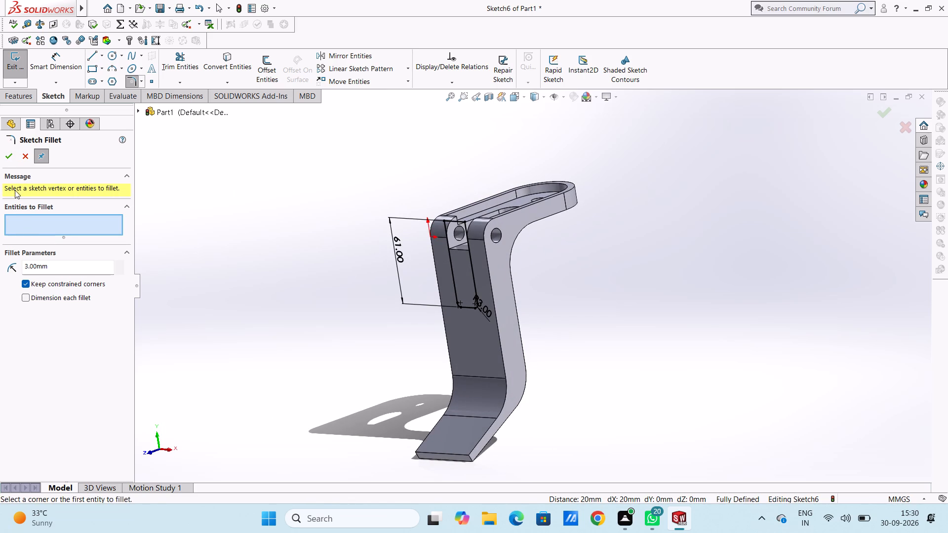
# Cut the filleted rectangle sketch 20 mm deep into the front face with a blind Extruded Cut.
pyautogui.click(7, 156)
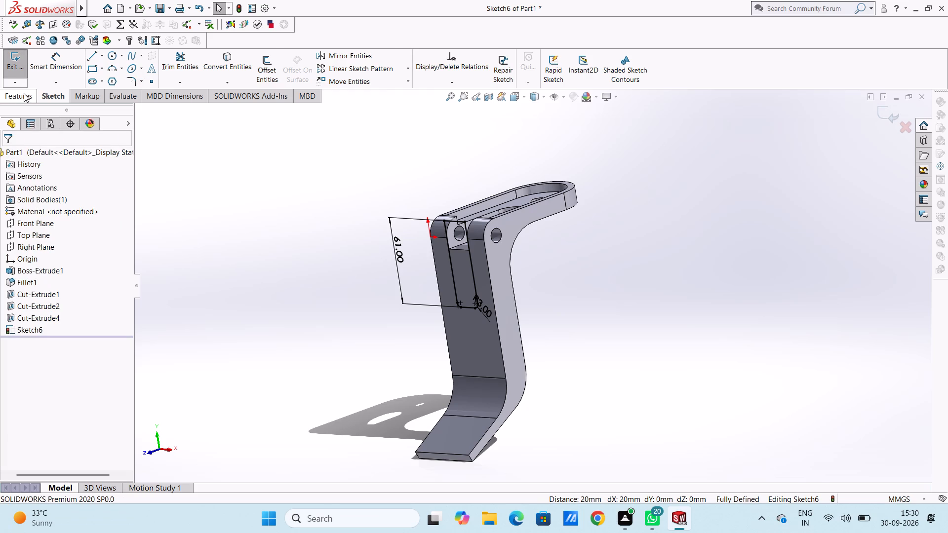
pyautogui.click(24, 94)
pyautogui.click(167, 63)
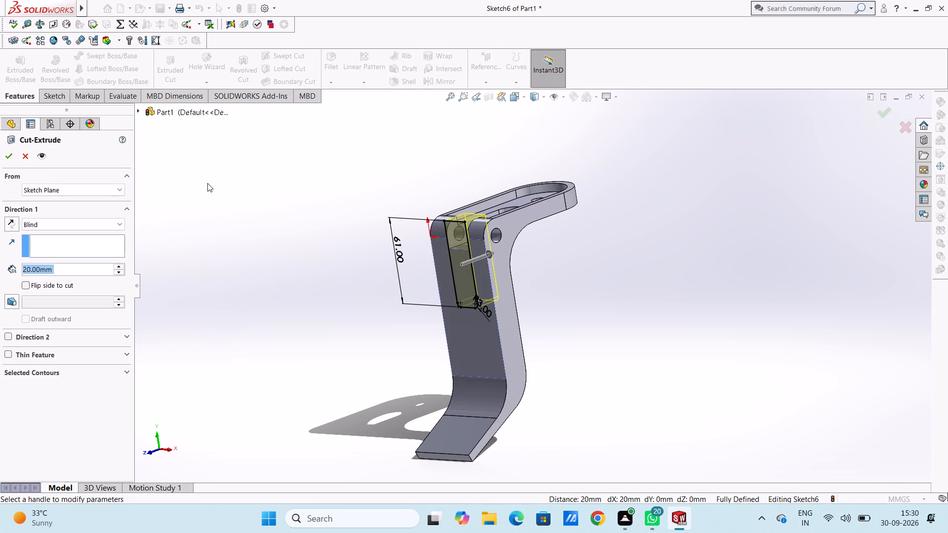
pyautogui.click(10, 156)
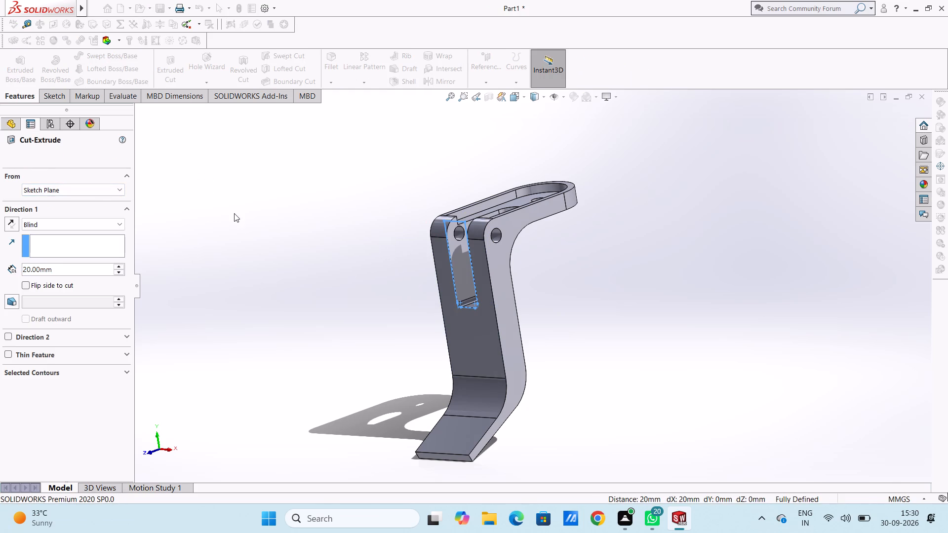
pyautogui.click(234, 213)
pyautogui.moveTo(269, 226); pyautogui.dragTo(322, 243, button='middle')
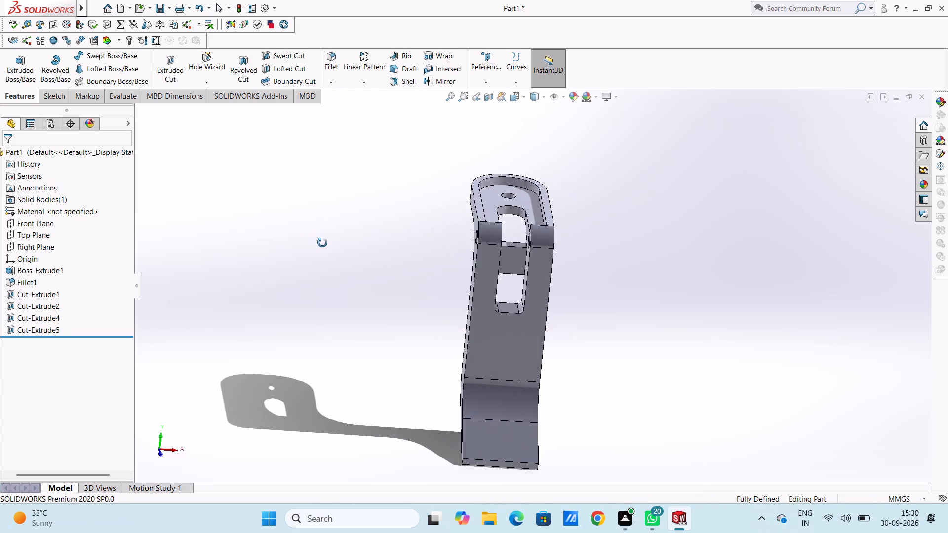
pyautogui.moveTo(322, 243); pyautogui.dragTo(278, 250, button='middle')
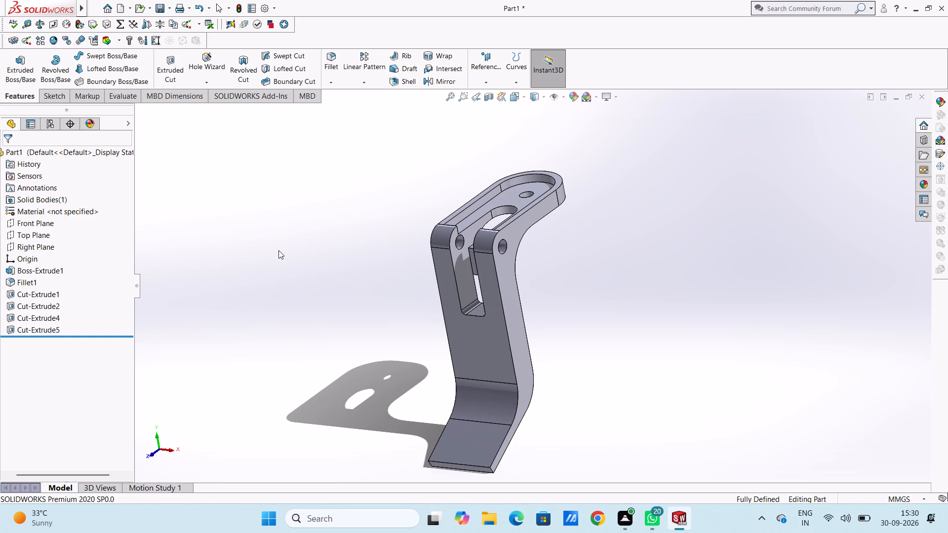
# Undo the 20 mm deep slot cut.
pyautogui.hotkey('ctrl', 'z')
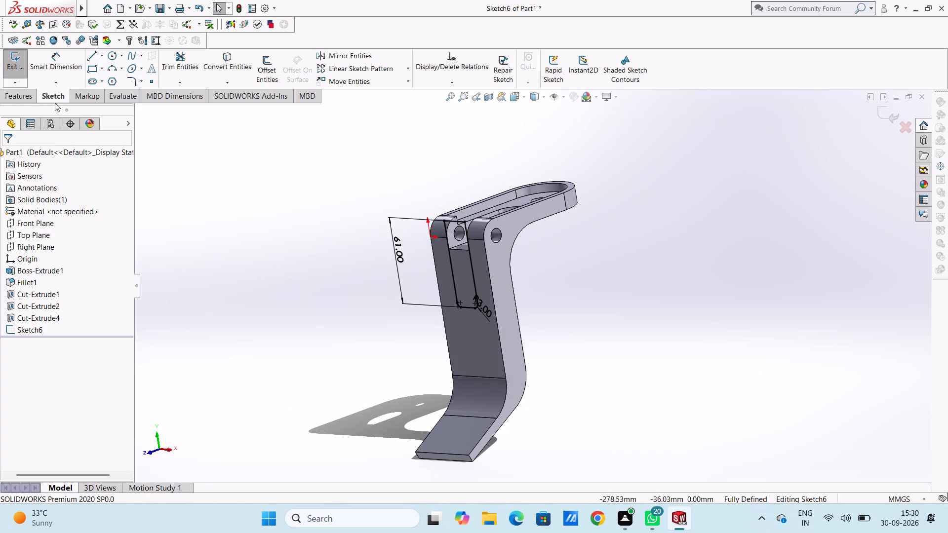
# Cut the filleted rectangle sketch 30 mm deep into the front face with a blind Extruded Cut.
pyautogui.click(18, 98)
pyautogui.click(168, 64)
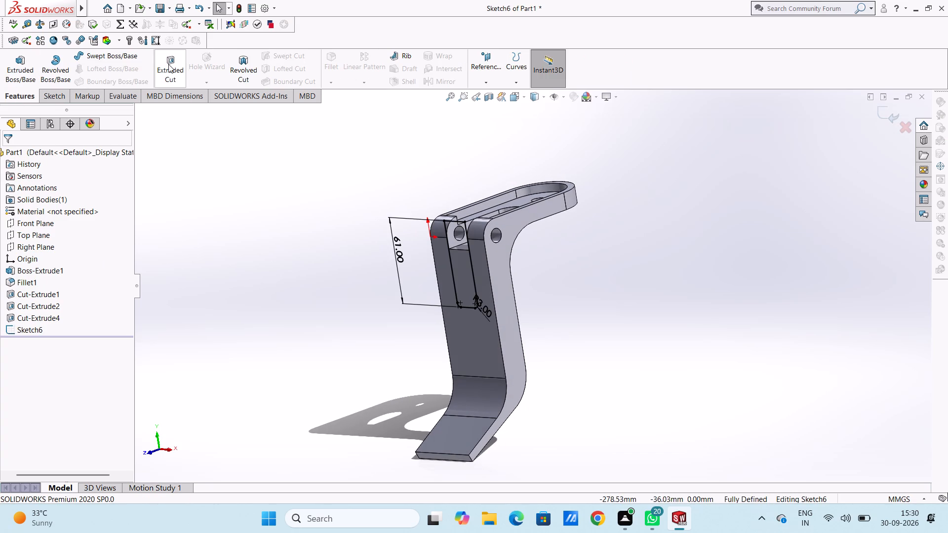
pyautogui.write('30')
pyautogui.press('Return')
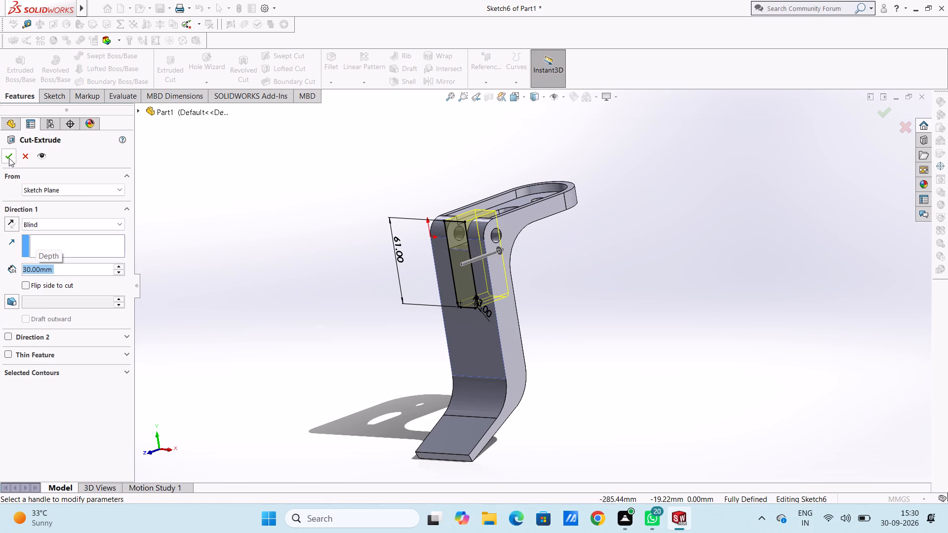
pyautogui.click(9, 157)
pyautogui.click(210, 220)
# Start a new sketch on the flange's upper rim face, seen from the Top view.
pyautogui.moveTo(253, 218); pyautogui.dragTo(308, 252, button='middle')
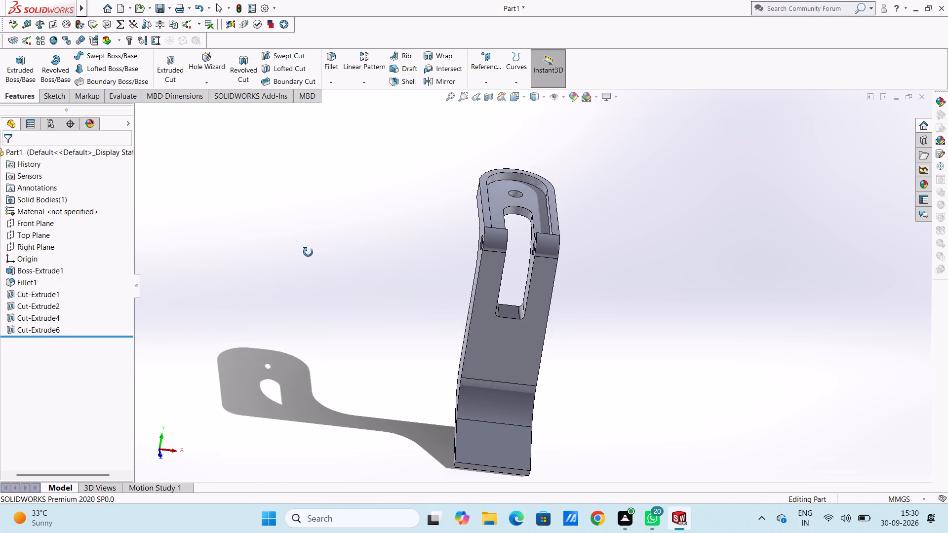
pyautogui.moveTo(308, 252); pyautogui.dragTo(265, 249, button='middle')
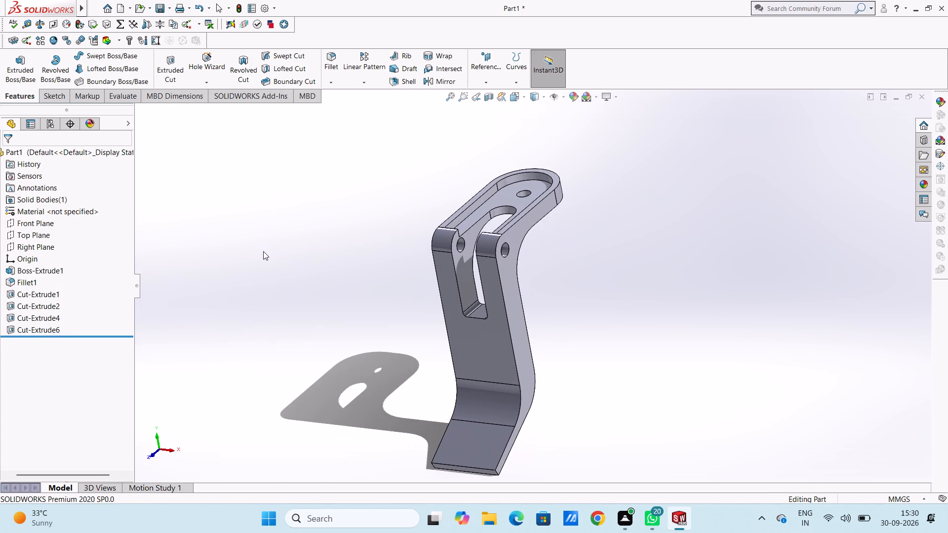
pyautogui.moveTo(268, 259); pyautogui.dragTo(280, 234, button='middle')
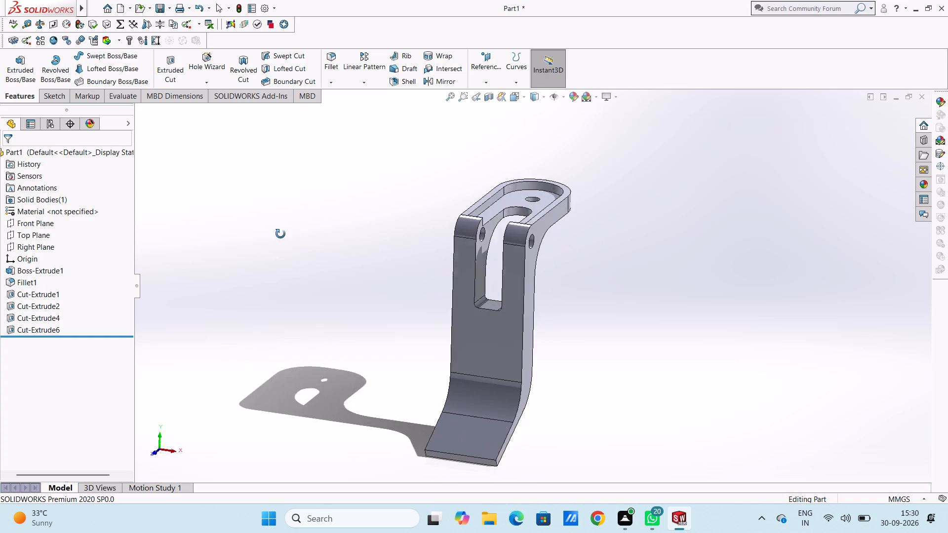
pyautogui.moveTo(280, 234); pyautogui.dragTo(276, 232, button='middle')
pyautogui.moveTo(416, 247); pyautogui.dragTo(414, 247, button='middle')
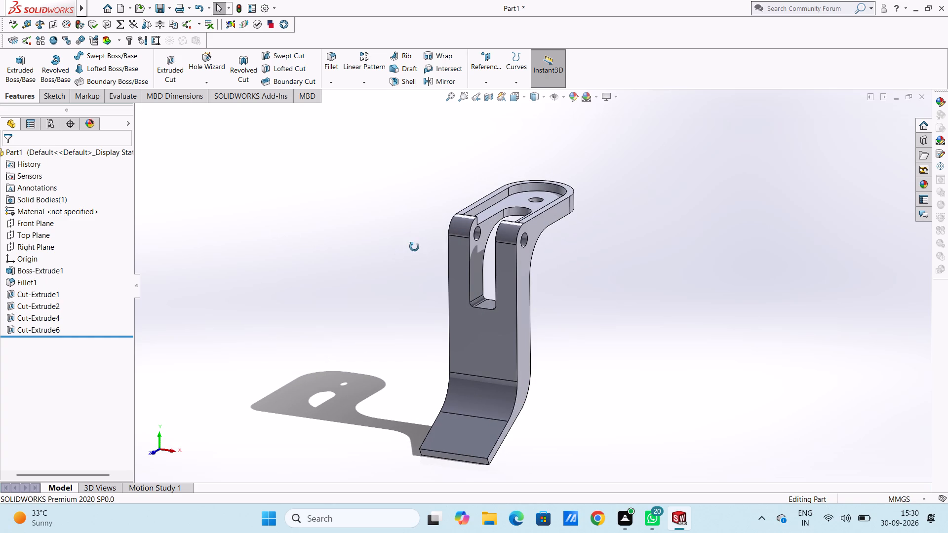
pyautogui.moveTo(414, 247); pyautogui.dragTo(413, 251, button='middle')
pyautogui.hotkey('ctrl', '5')
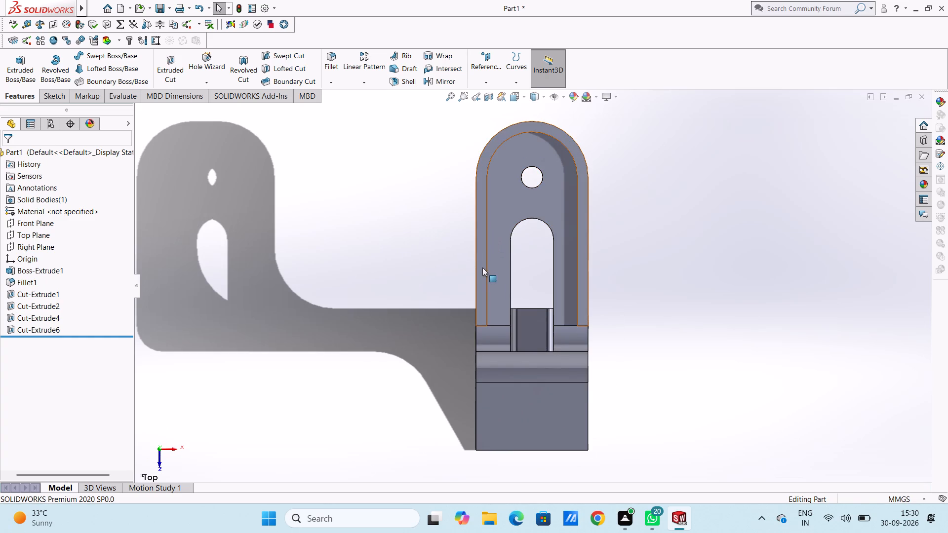
pyautogui.click(482, 266)
pyautogui.click(526, 237)
pyautogui.click(393, 288)
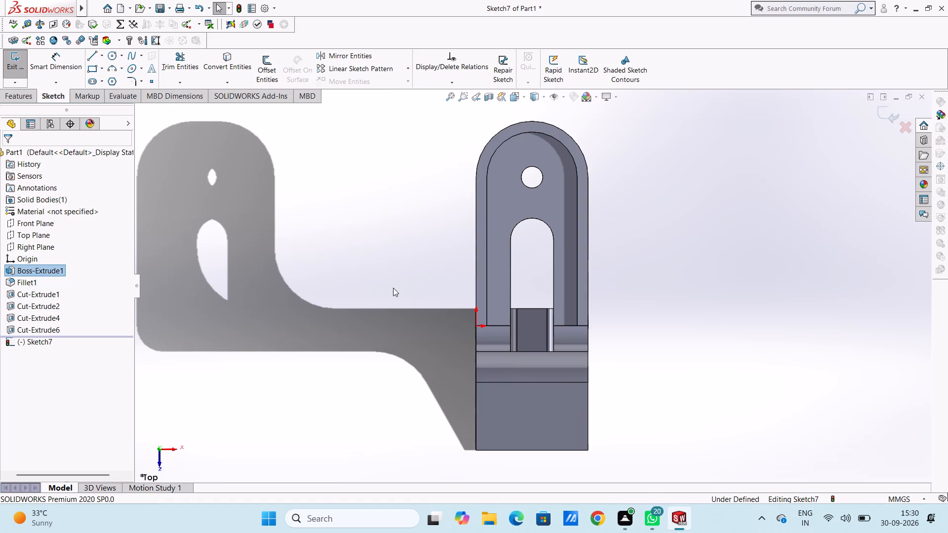
# Sketch a closed rectangle 42 mm wide and about 43.55 mm tall between the pocket's side edges, extending past the flange's front edge.
pyautogui.click(92, 55)
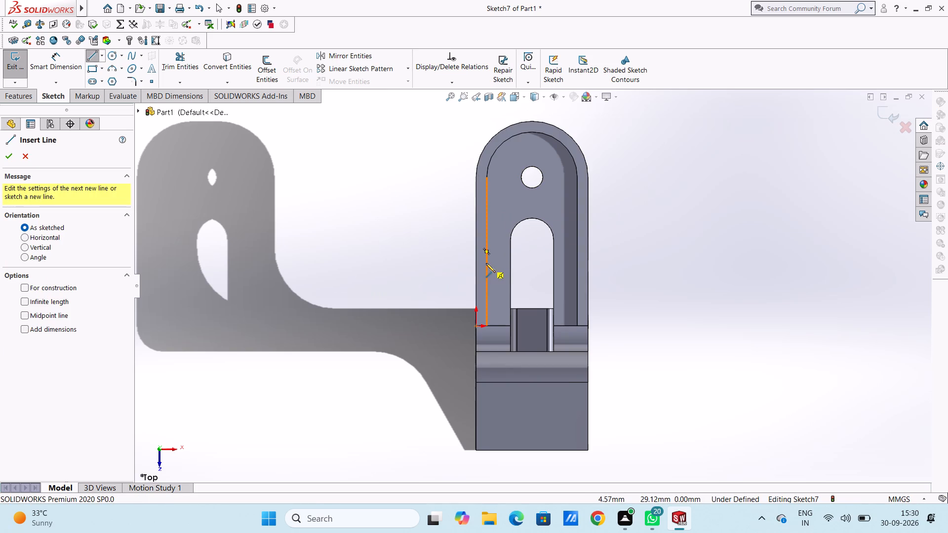
pyautogui.click(486, 263)
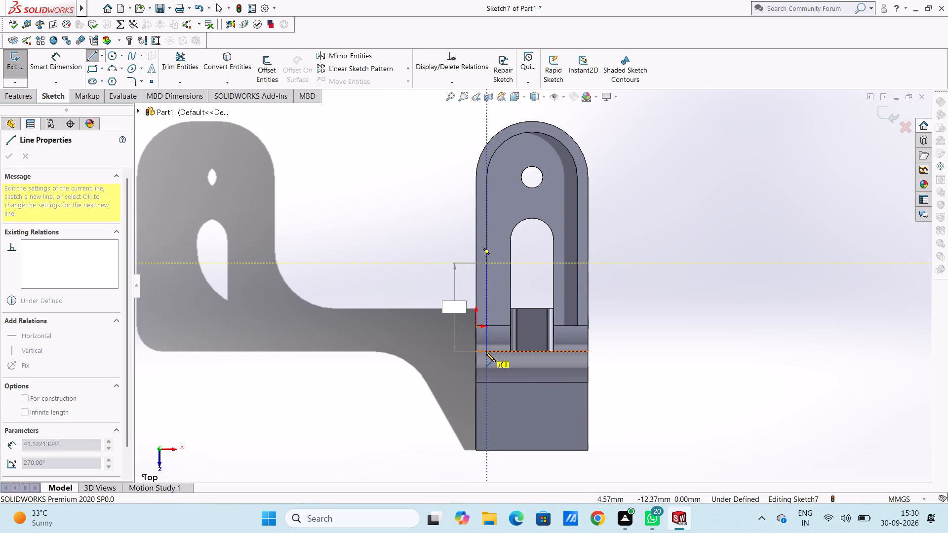
pyautogui.click(487, 357)
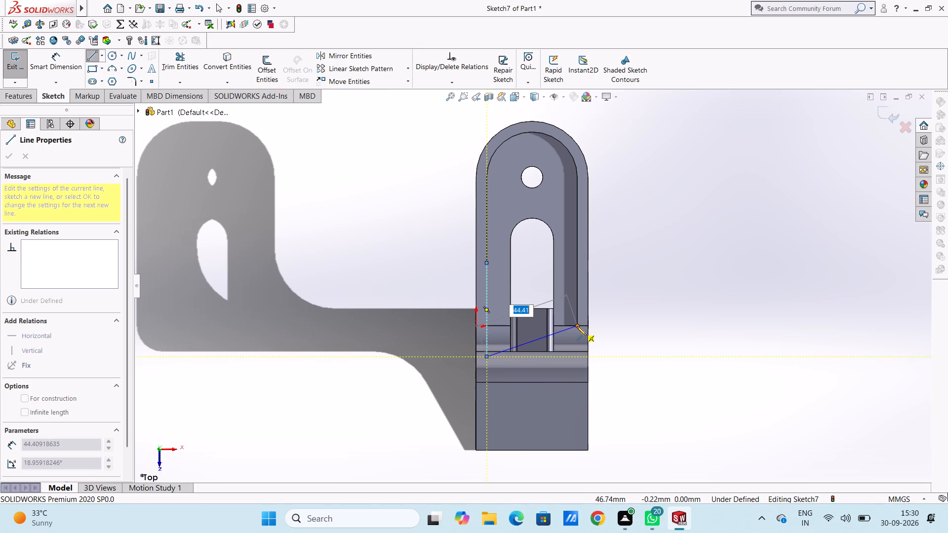
pyautogui.click(576, 357)
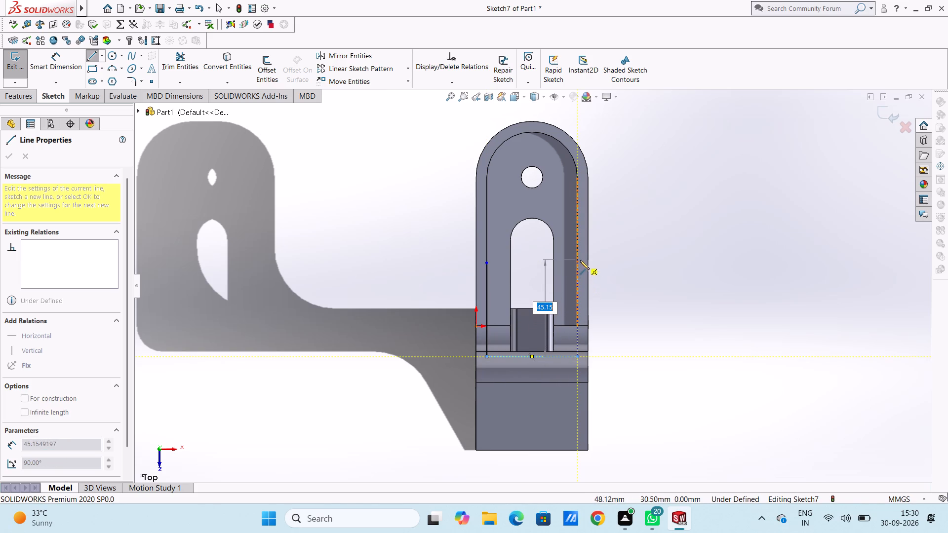
pyautogui.click(579, 263)
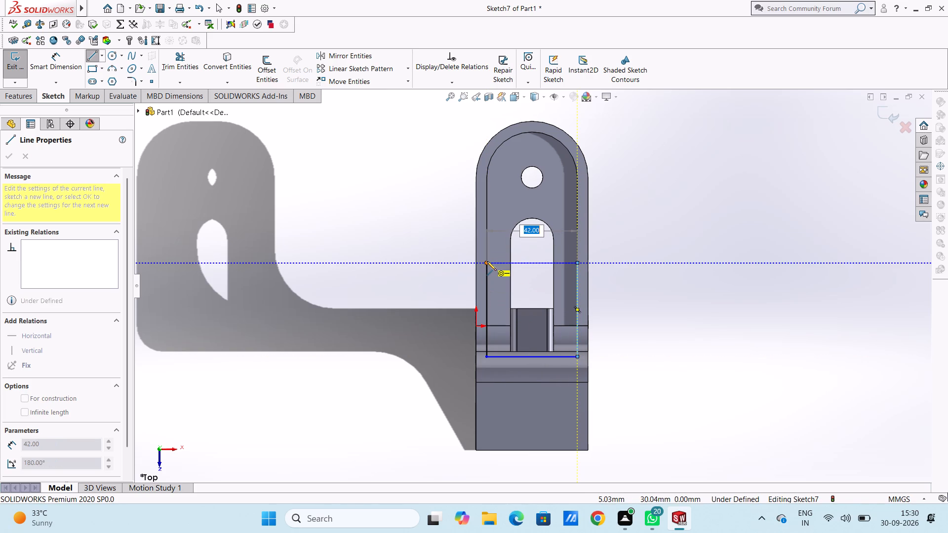
pyautogui.click(487, 262)
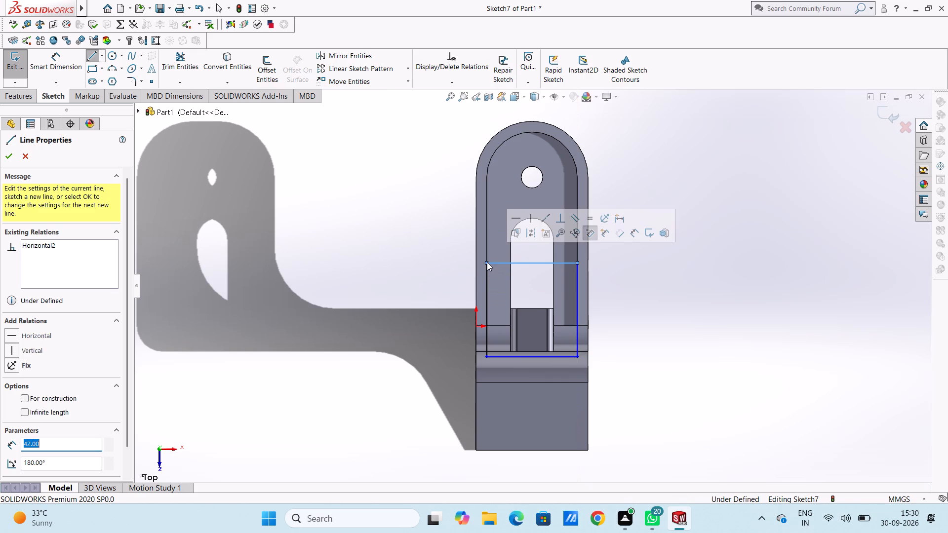
pyautogui.press('Escape')
pyautogui.press('Escape')
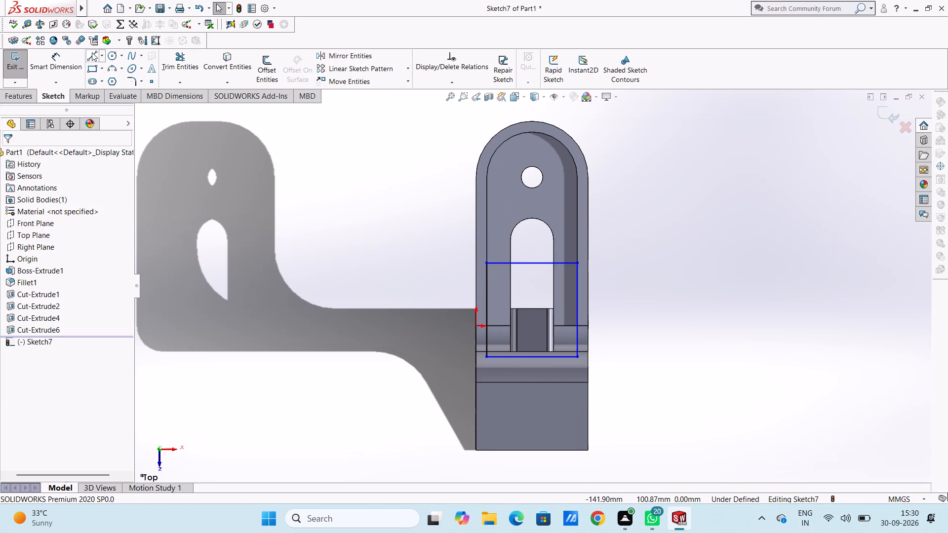
# Dimension the length of the rectangle's left vertical side, leaving its value as drawn.
pyautogui.click(71, 68)
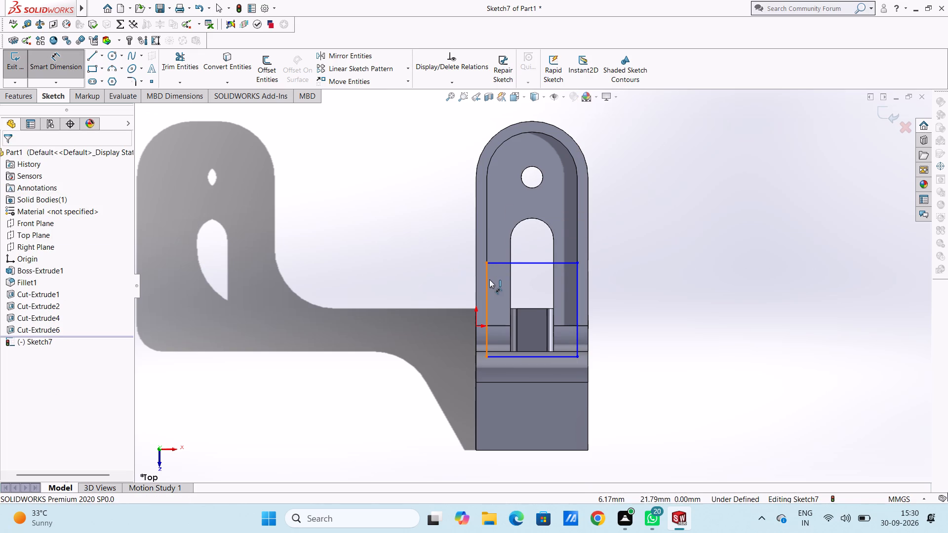
pyautogui.click(489, 279)
pyautogui.click(336, 294)
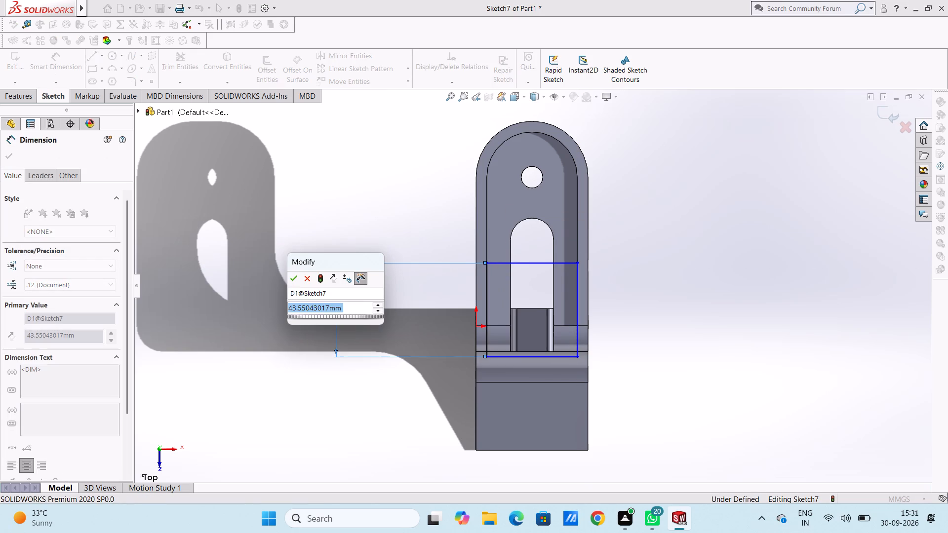
pyautogui.click(293, 280)
pyautogui.click(293, 280)
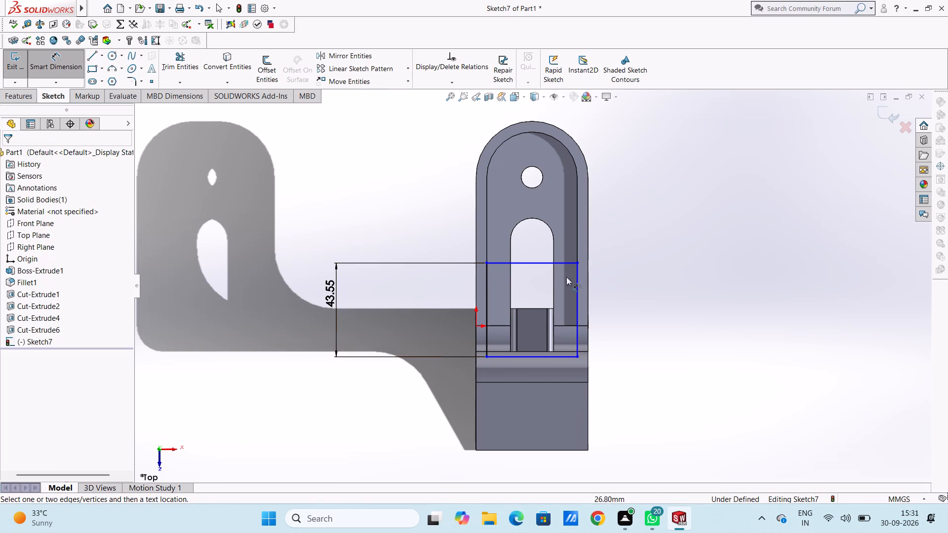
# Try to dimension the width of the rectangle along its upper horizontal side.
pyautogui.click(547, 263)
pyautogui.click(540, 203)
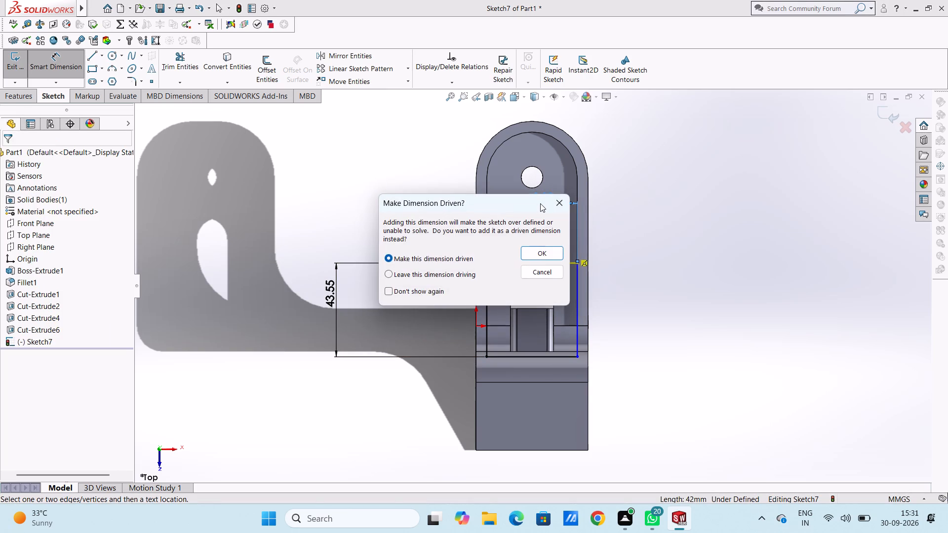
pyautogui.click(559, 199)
# Dimension the length of the rectangle's right vertical side, leaving its value as drawn.
pyautogui.click(579, 294)
pyautogui.click(729, 290)
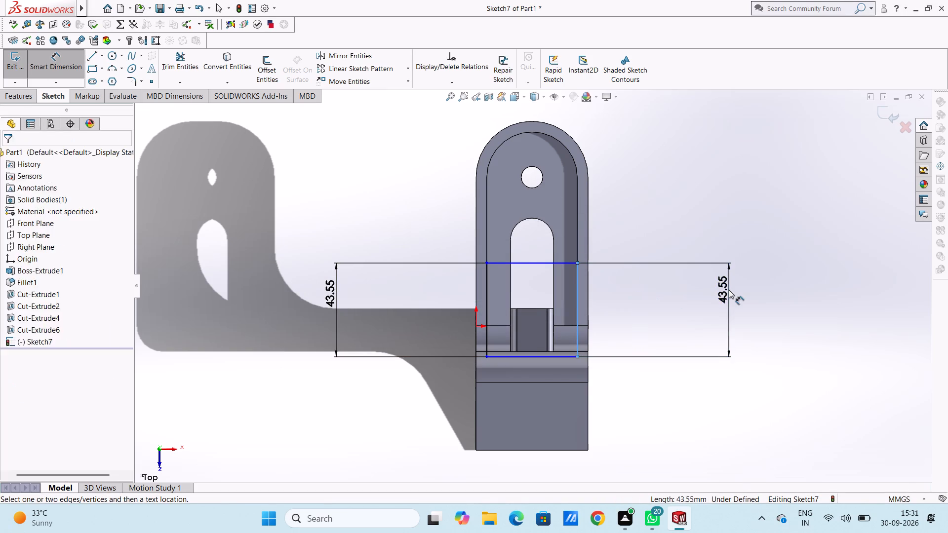
pyautogui.click(687, 278)
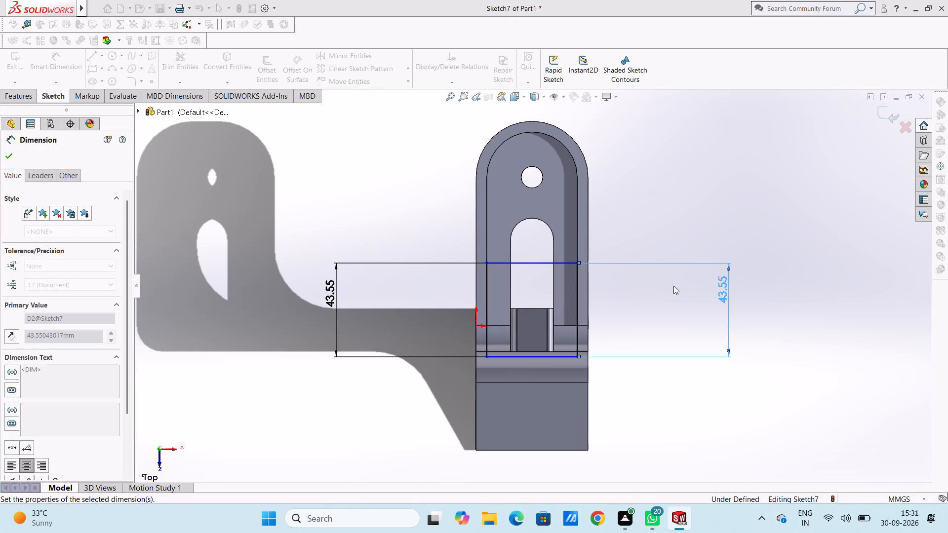
pyautogui.click(673, 286)
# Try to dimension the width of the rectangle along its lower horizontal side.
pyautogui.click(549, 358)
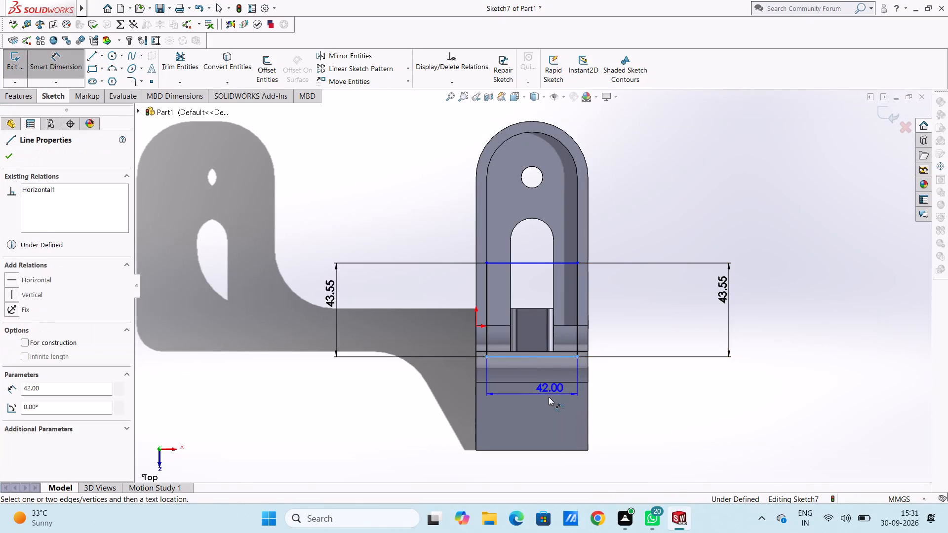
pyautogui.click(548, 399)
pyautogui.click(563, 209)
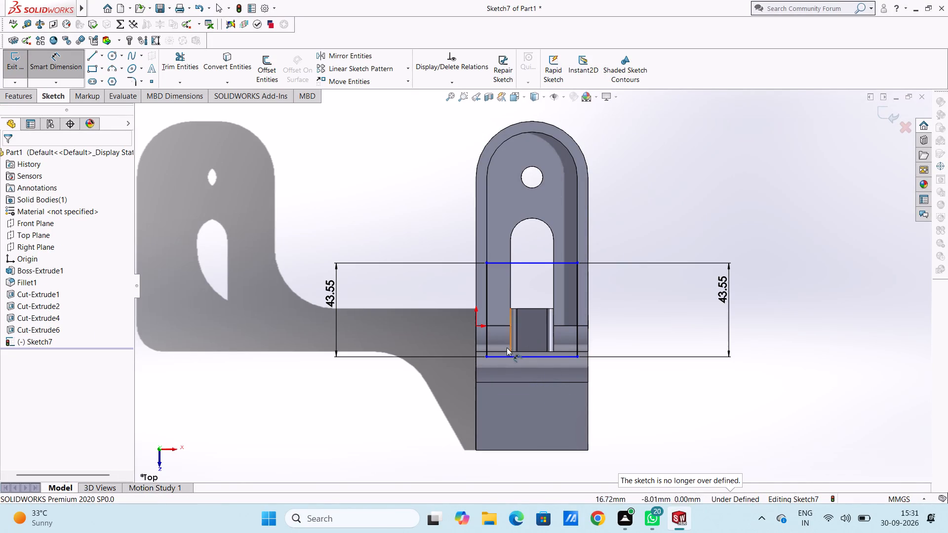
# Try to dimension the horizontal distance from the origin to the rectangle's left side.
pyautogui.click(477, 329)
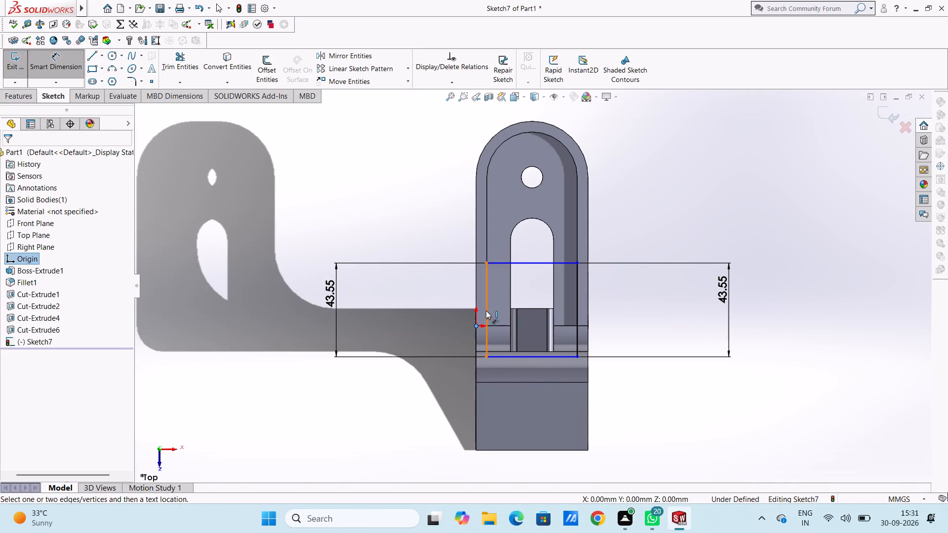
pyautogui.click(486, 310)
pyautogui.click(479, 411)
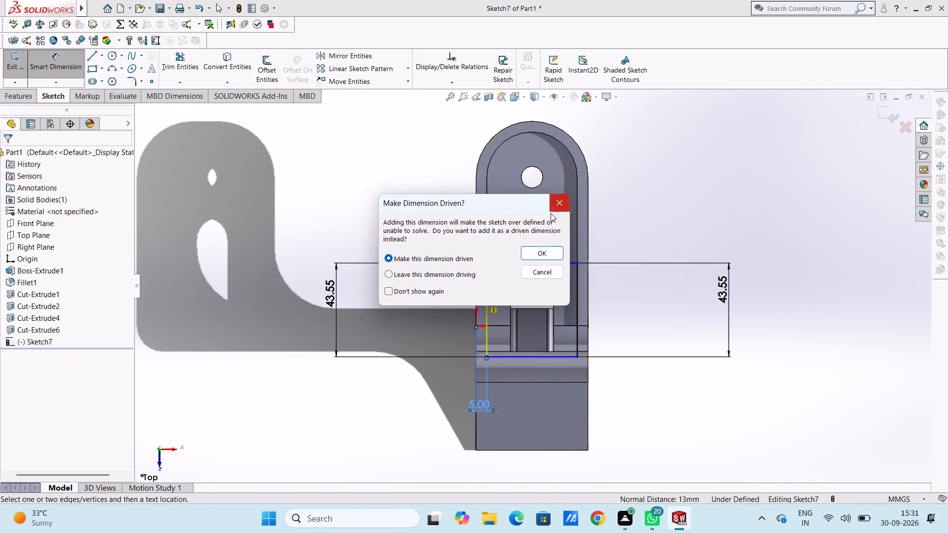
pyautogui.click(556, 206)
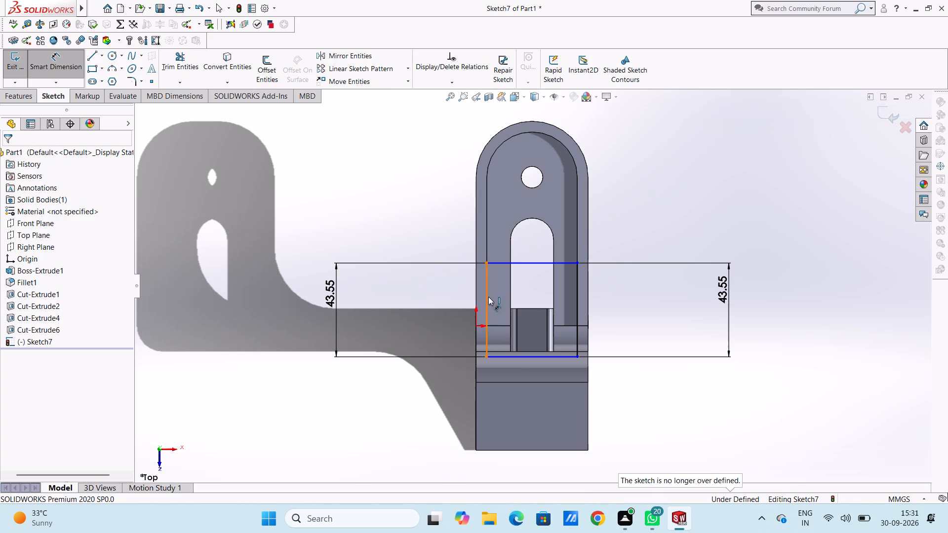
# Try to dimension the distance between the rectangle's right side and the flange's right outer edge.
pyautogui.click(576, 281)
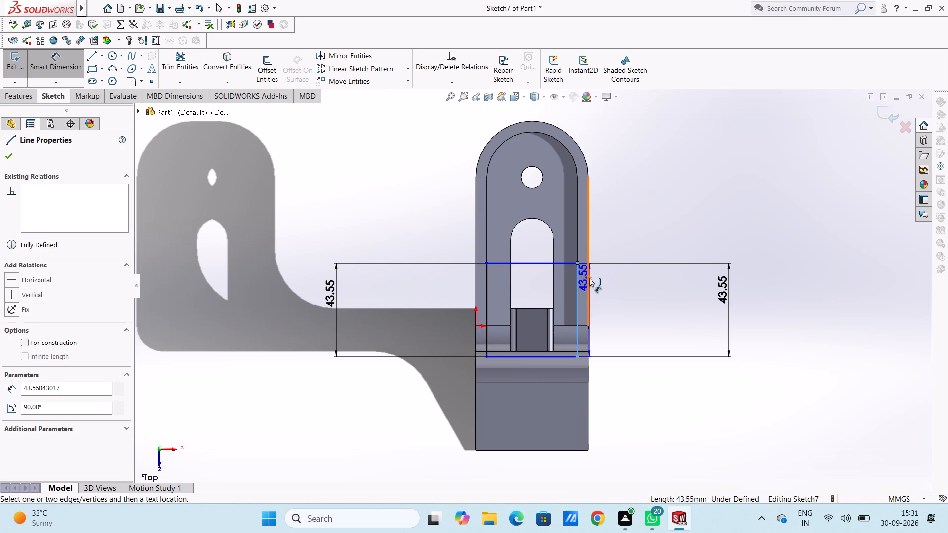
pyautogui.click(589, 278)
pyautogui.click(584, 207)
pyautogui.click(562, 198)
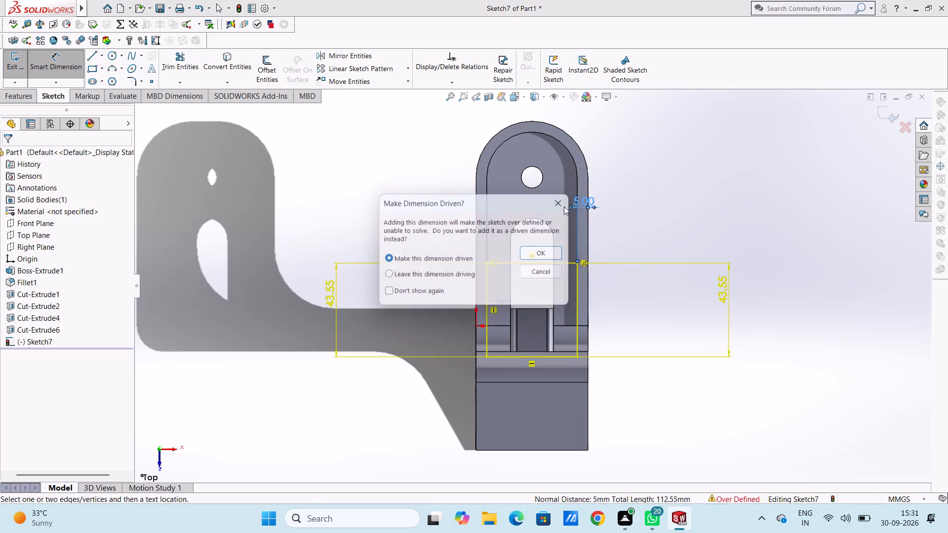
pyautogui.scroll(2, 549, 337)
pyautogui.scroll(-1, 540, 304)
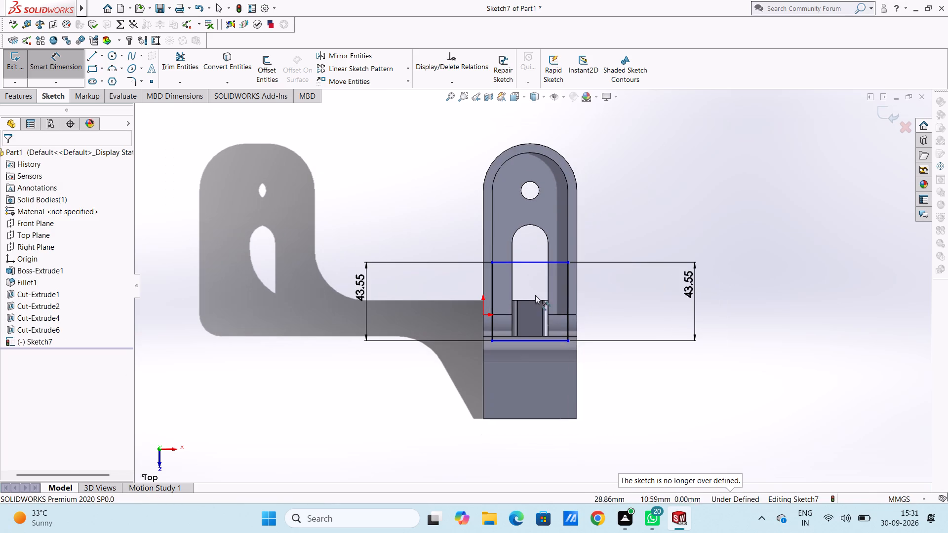
# Dimension the distance between the rectangle's upper side and the short straight edge of the slot opening, leaving its value as drawn.
pyautogui.click(529, 260)
pyautogui.click(530, 301)
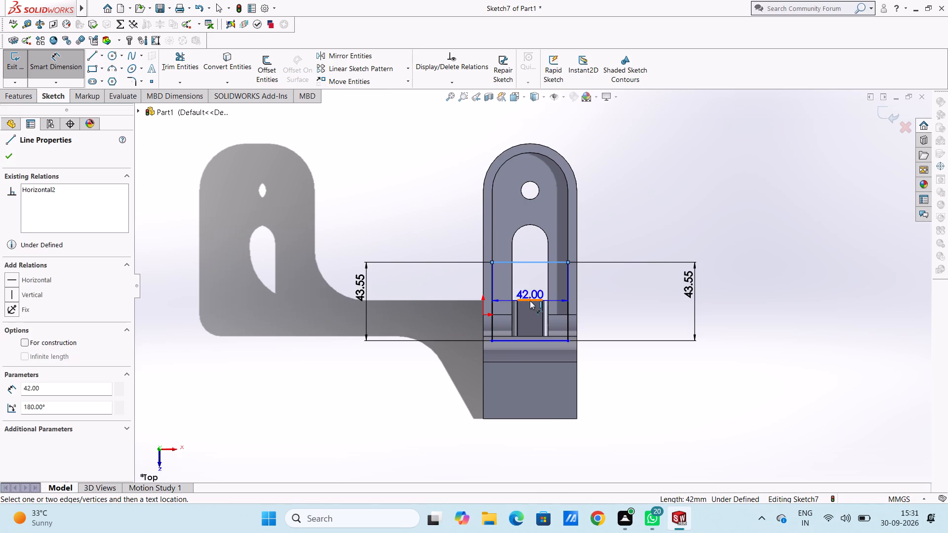
pyautogui.click(428, 282)
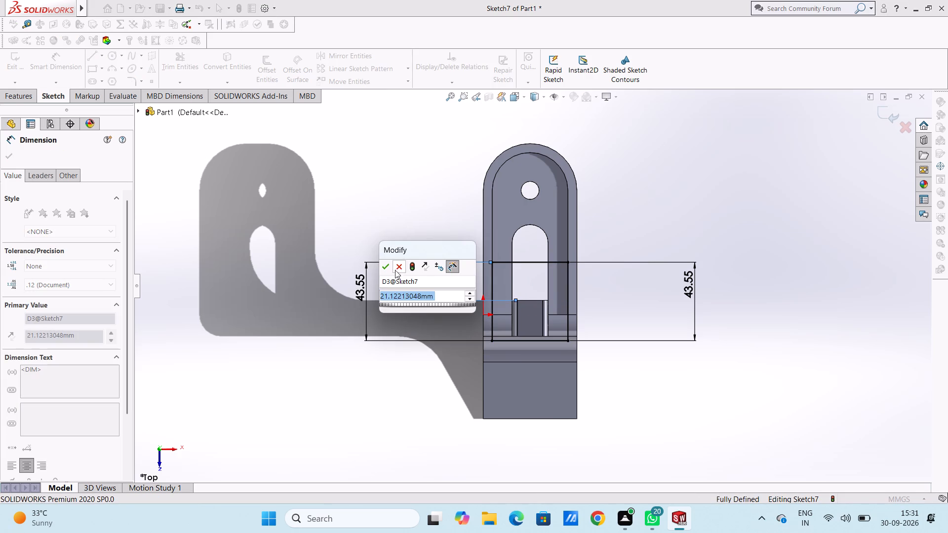
pyautogui.click(390, 268)
pyautogui.click(389, 260)
pyautogui.click(404, 232)
# Cut-extrude the rectangle on the flange to a blind depth of 6 mm.
pyautogui.scroll(-1, 411, 362)
pyautogui.moveTo(408, 349); pyautogui.dragTo(409, 295, button='middle')
pyautogui.scroll(3, 405, 292)
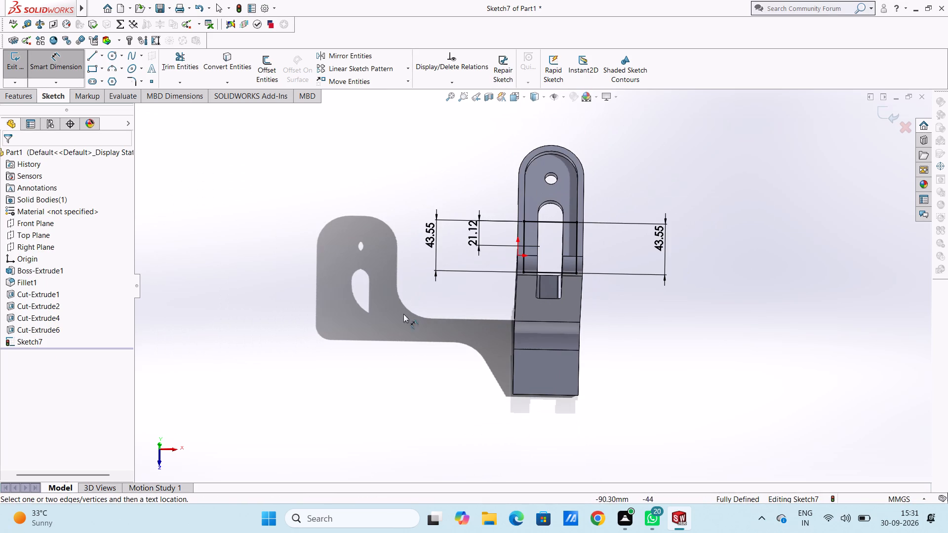
pyautogui.moveTo(377, 315); pyautogui.dragTo(351, 303, button='middle')
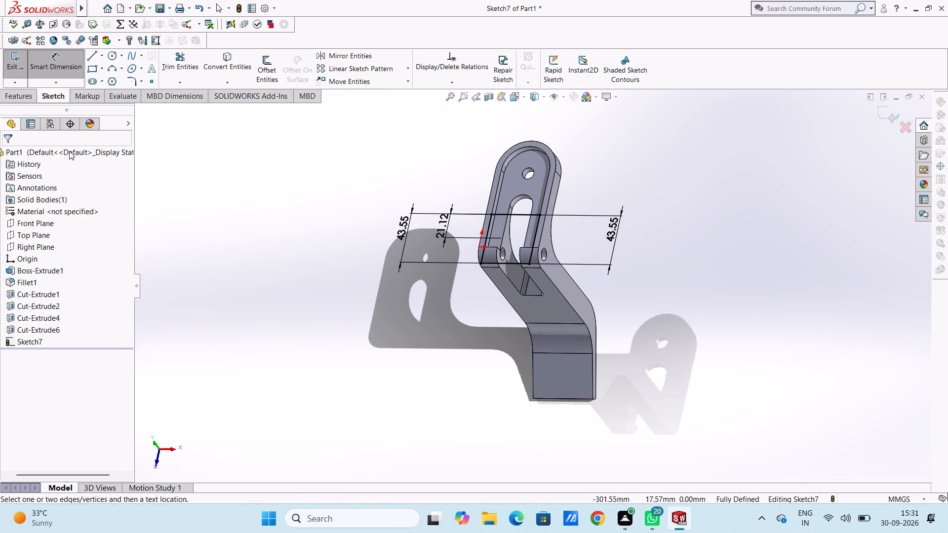
pyautogui.click(20, 97)
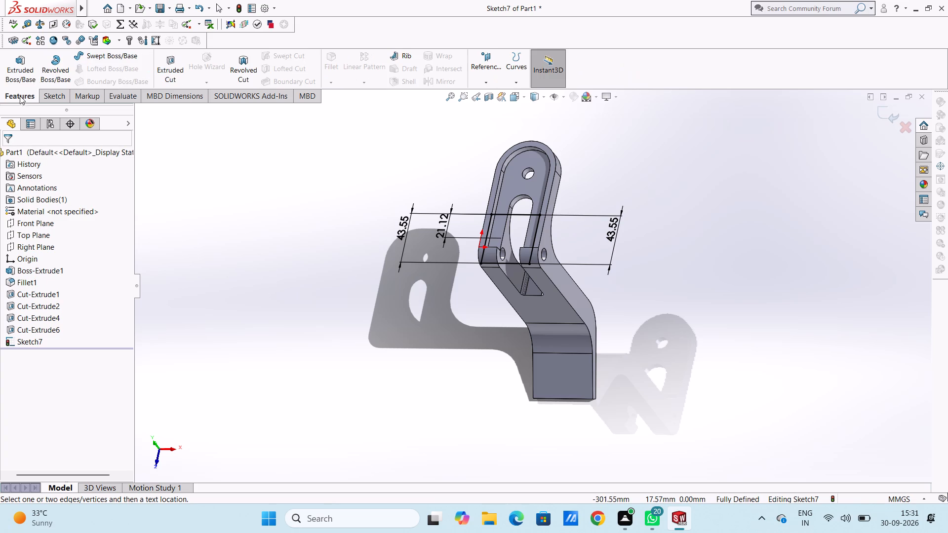
pyautogui.click(172, 64)
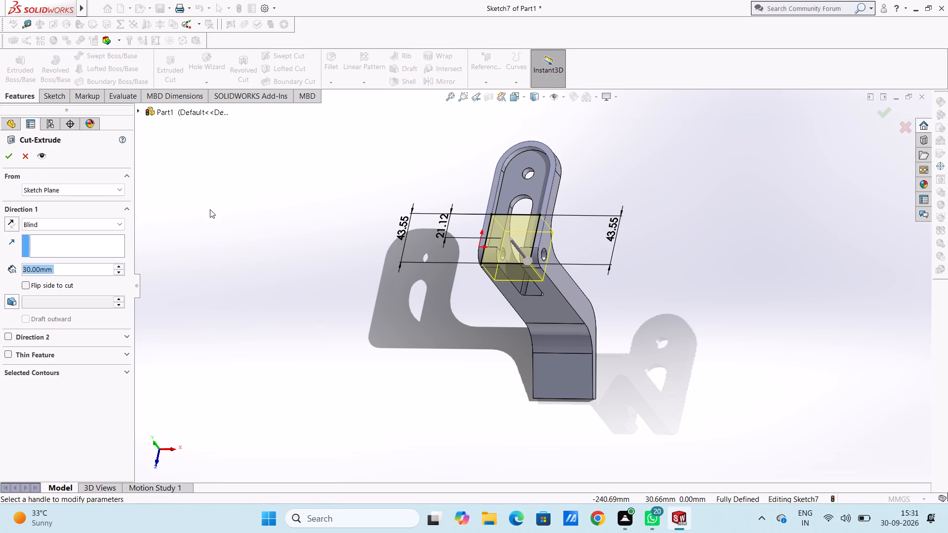
pyautogui.press('6')
pyautogui.press('Return')
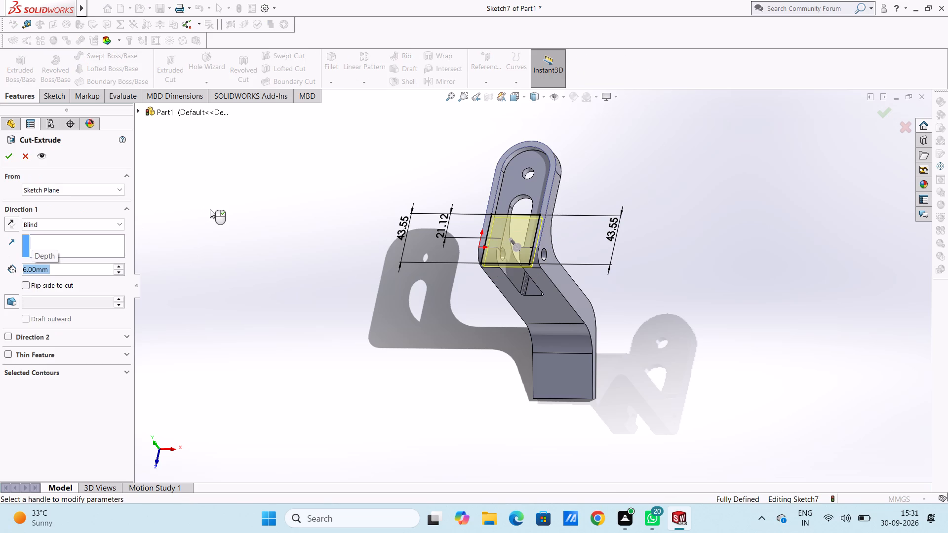
pyautogui.click(10, 156)
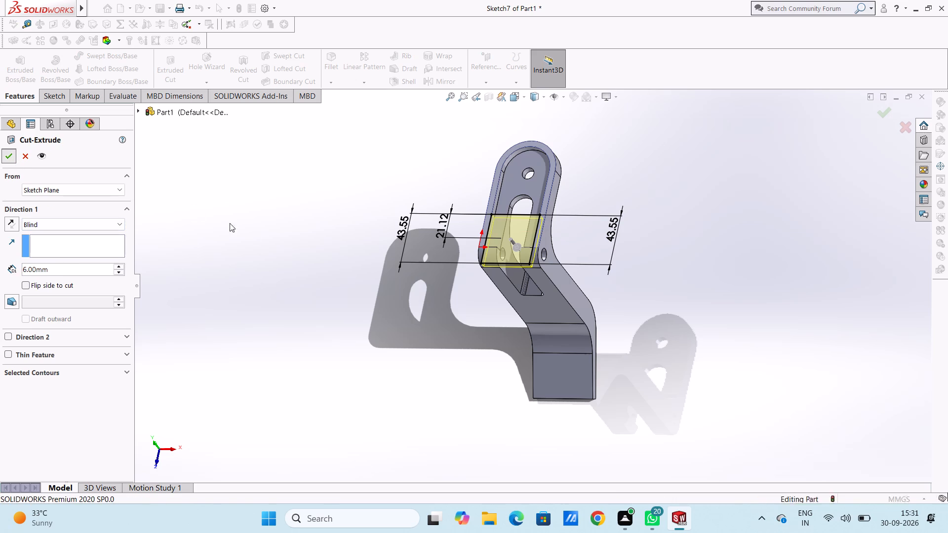
pyautogui.click(268, 236)
# Sketch a corner rectangle about 42 mm wide and 104 mm high on the vertical leg's front face, from the pocket floor to the bend edge.
pyautogui.moveTo(302, 263); pyautogui.dragTo(307, 239, button='middle')
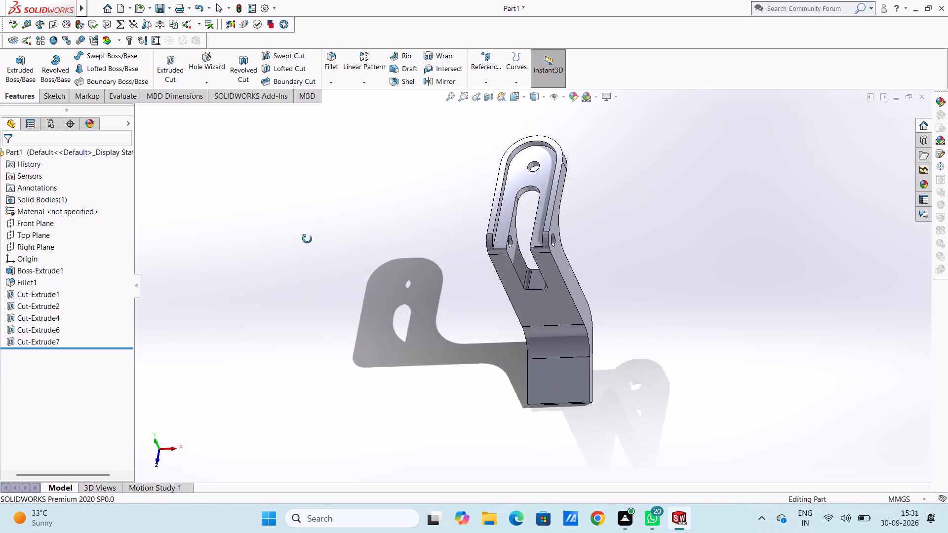
pyautogui.moveTo(307, 239); pyautogui.dragTo(283, 226, button='middle')
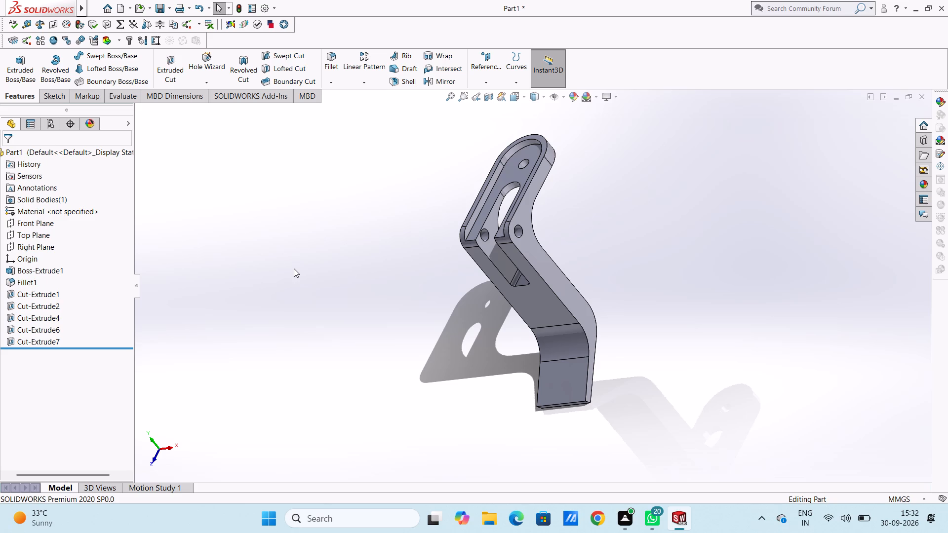
pyautogui.moveTo(305, 270); pyautogui.dragTo(320, 247, button='middle')
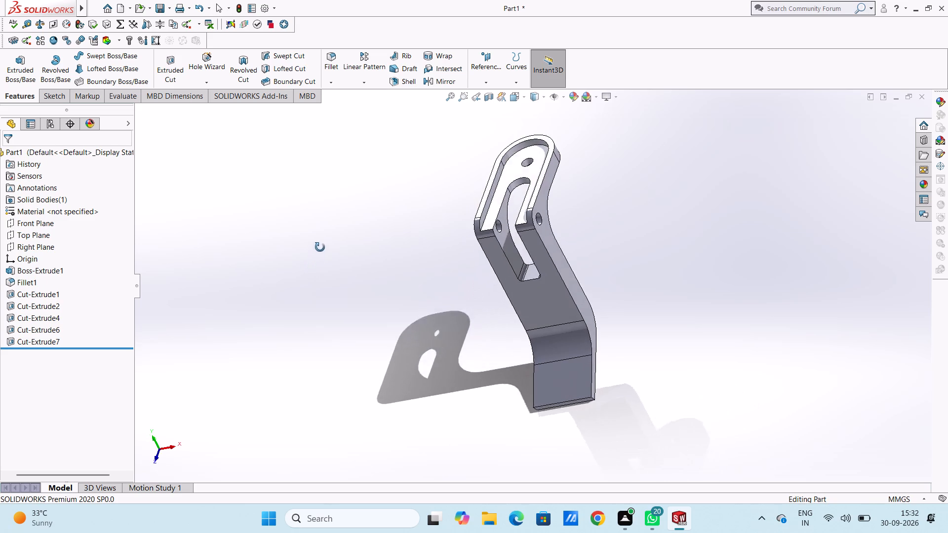
pyautogui.moveTo(320, 247); pyautogui.dragTo(331, 198, button='middle')
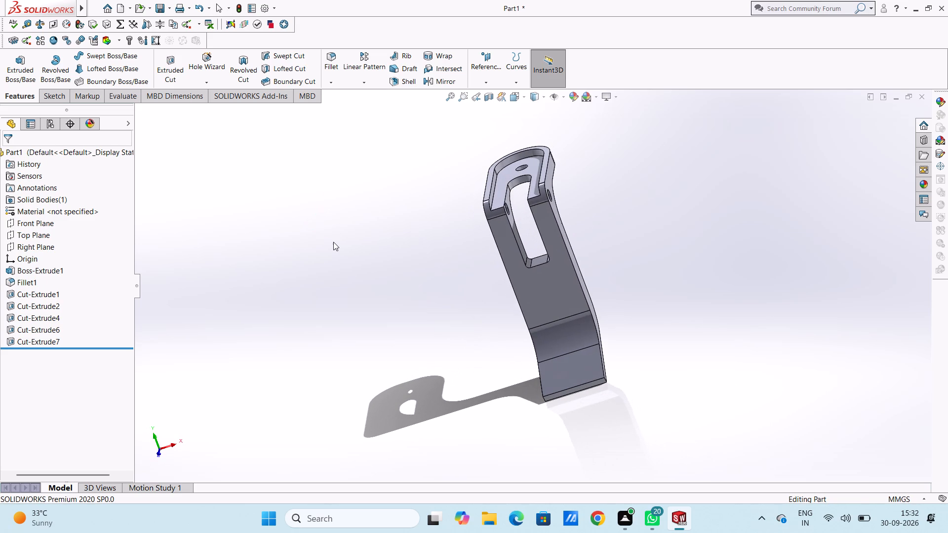
pyautogui.hotkey('ctrl', '1')
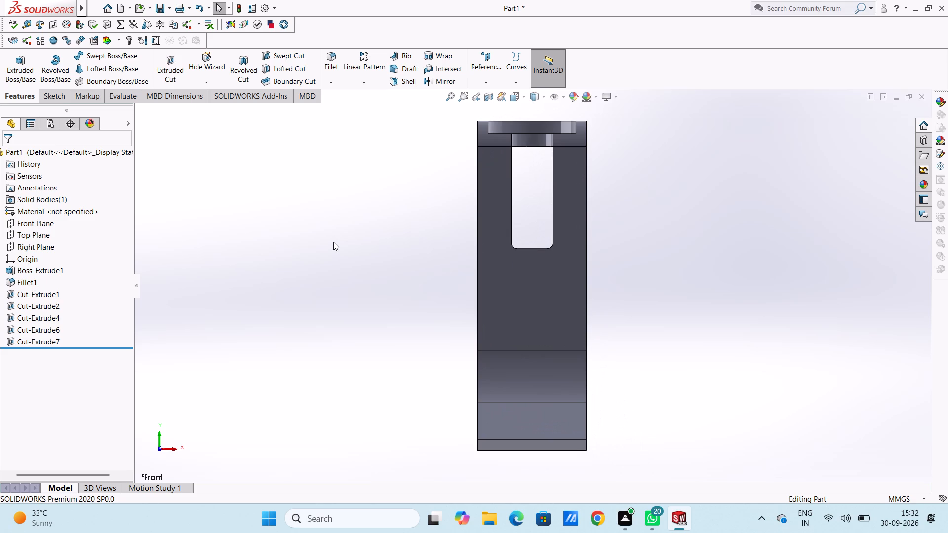
pyautogui.scroll(3, 508, 225)
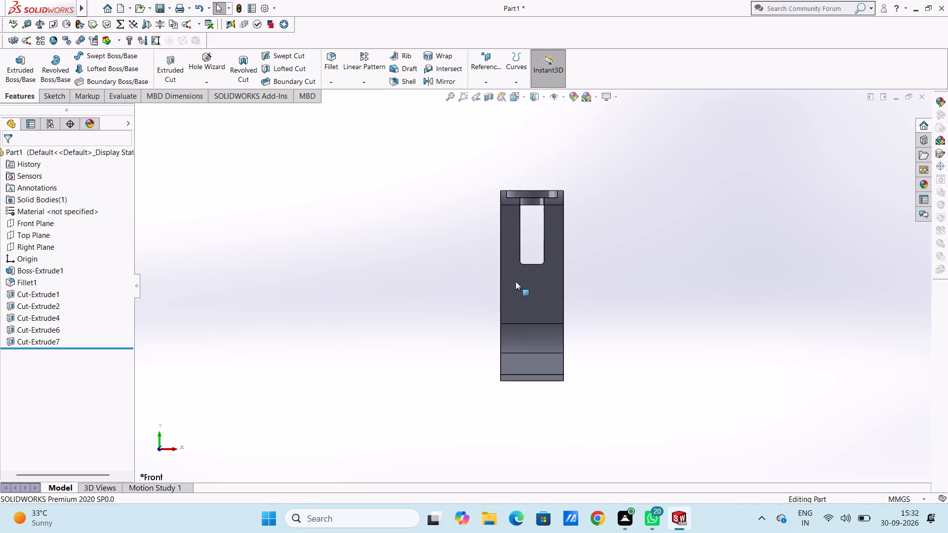
pyautogui.click(515, 281)
pyautogui.click(562, 254)
pyautogui.click(338, 271)
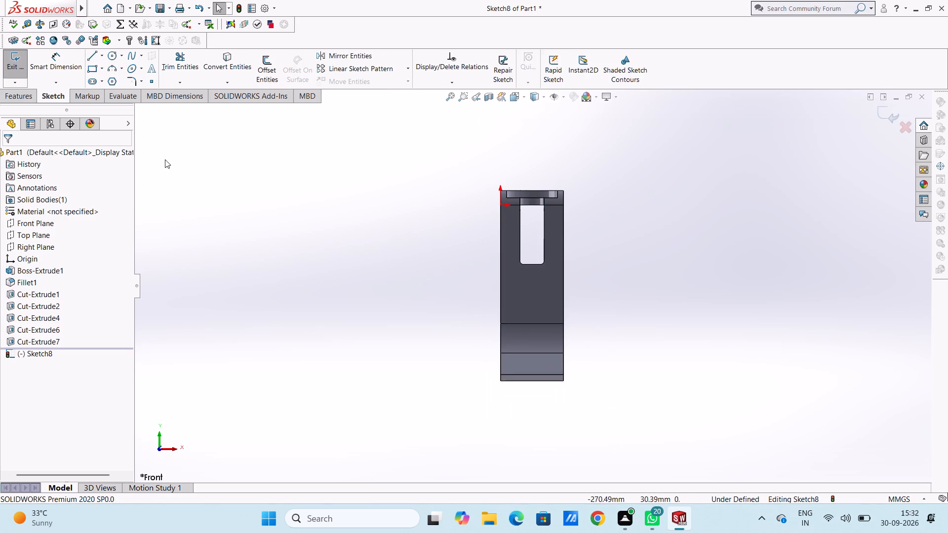
pyautogui.click(92, 71)
pyautogui.click(505, 199)
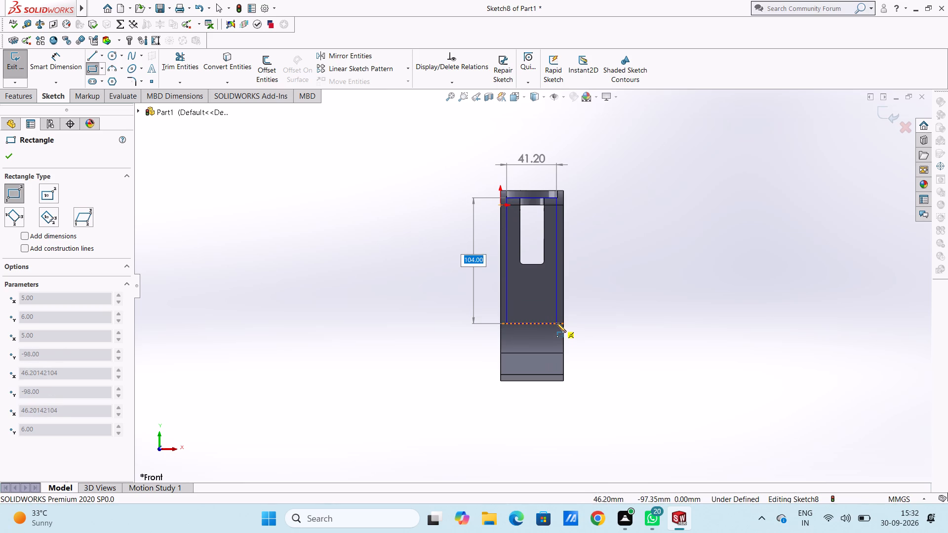
pyautogui.press('Return')
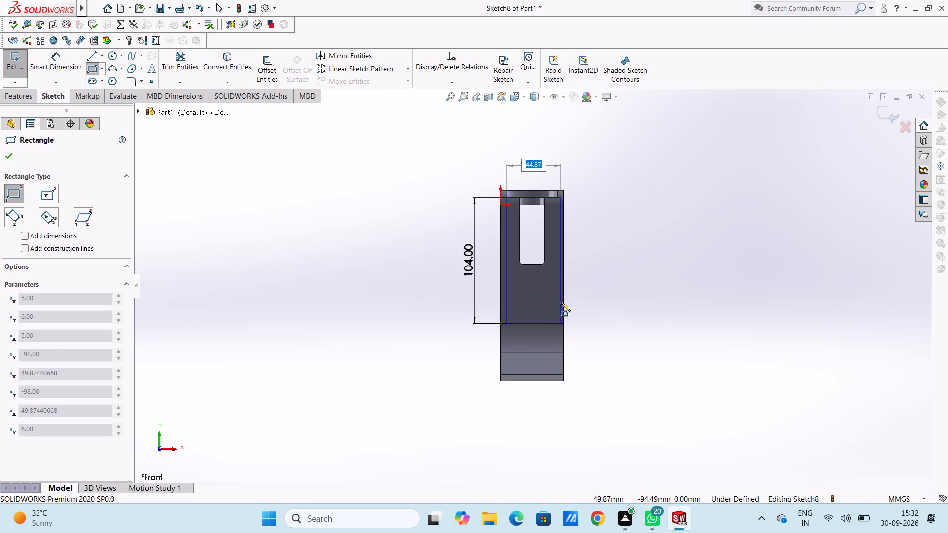
pyautogui.click(558, 199)
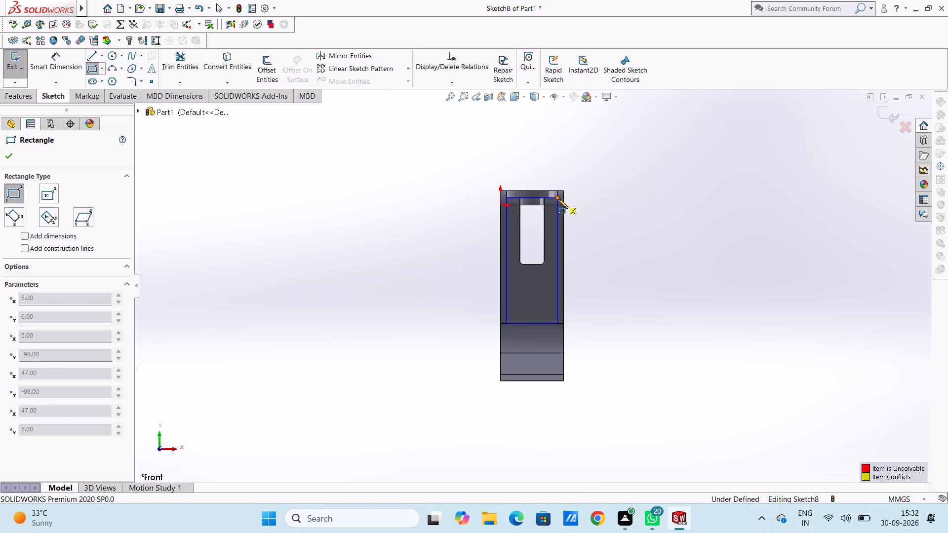
pyautogui.press('Escape')
pyautogui.press('Escape')
pyautogui.press('Escape')
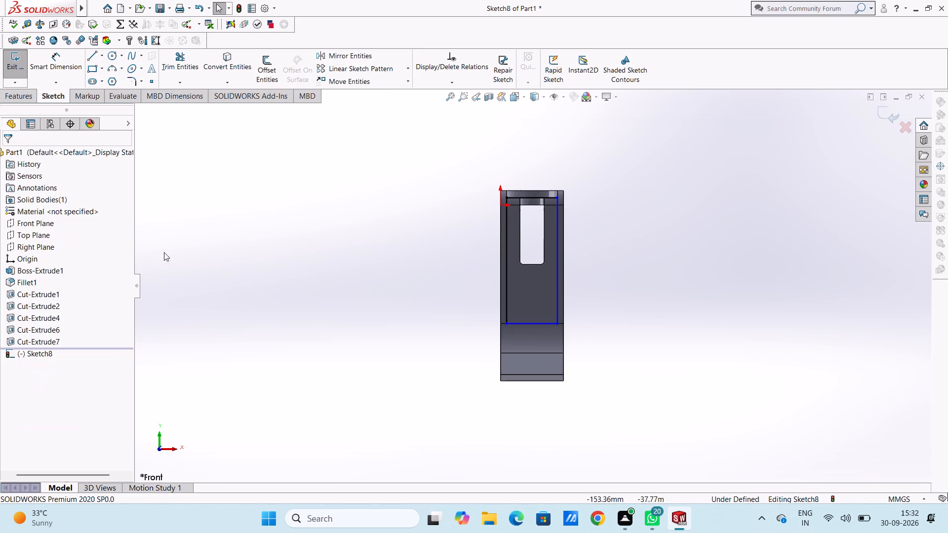
# Dimension the height of the rectangle along its left side and its width along its upper side, leaving both values as drawn.
pyautogui.click(45, 70)
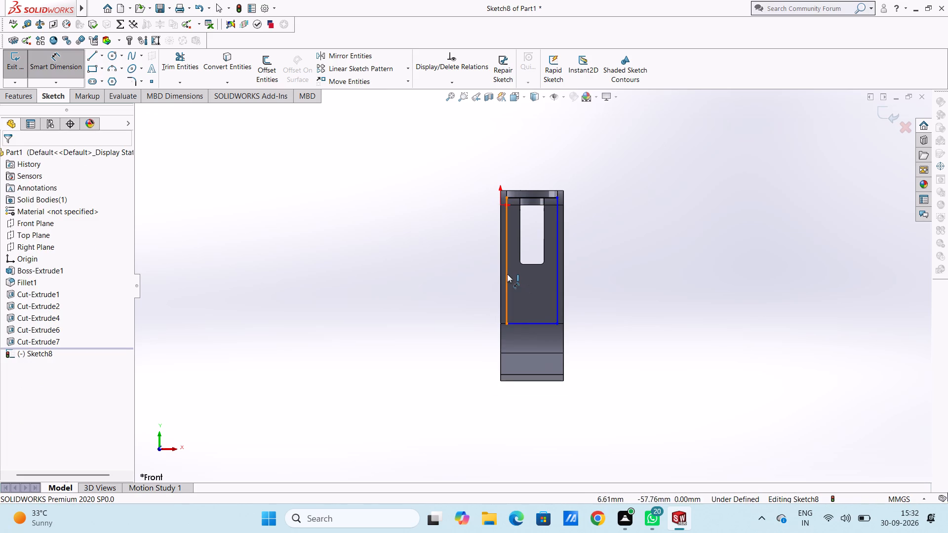
pyautogui.click(508, 273)
pyautogui.click(324, 301)
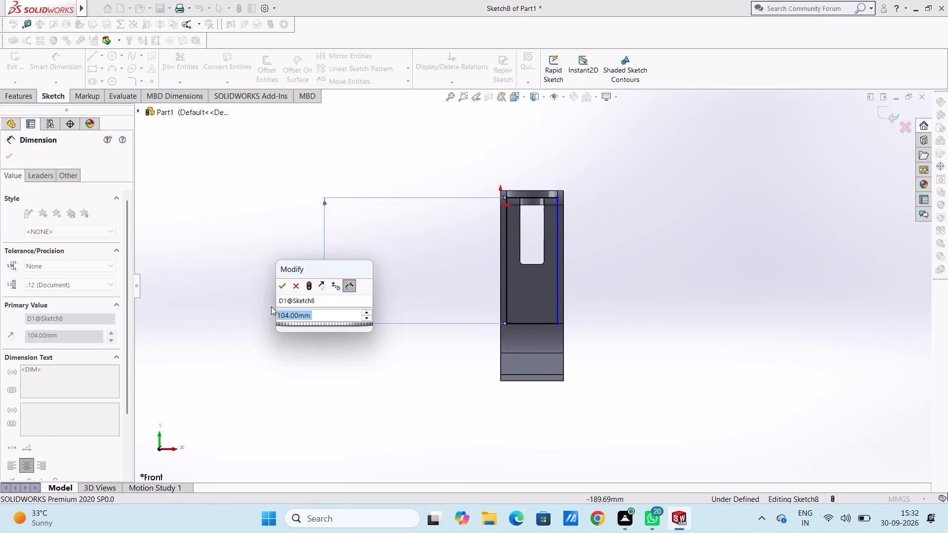
pyautogui.click(285, 284)
pyautogui.click(271, 269)
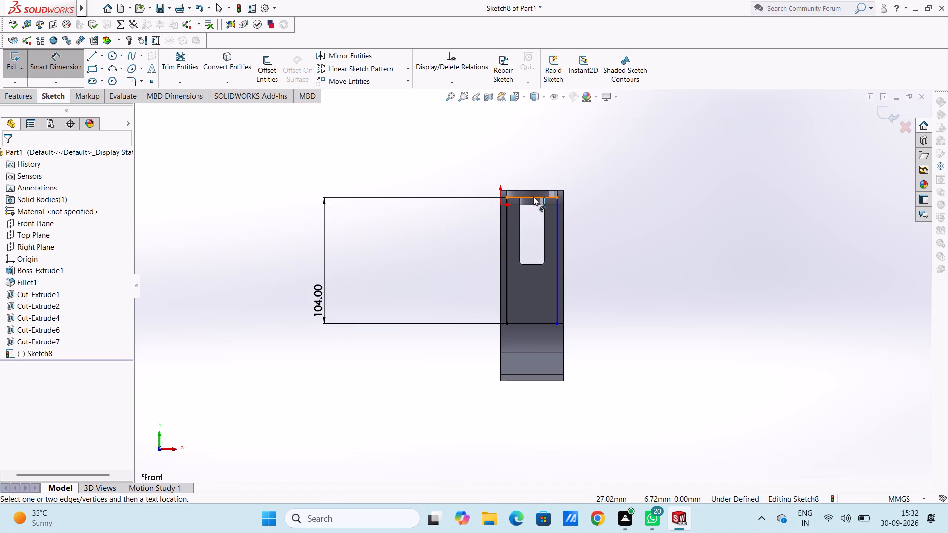
pyautogui.moveTo(533, 197); pyautogui.dragTo(530, 188)
pyautogui.click(526, 145)
pyautogui.click(483, 131)
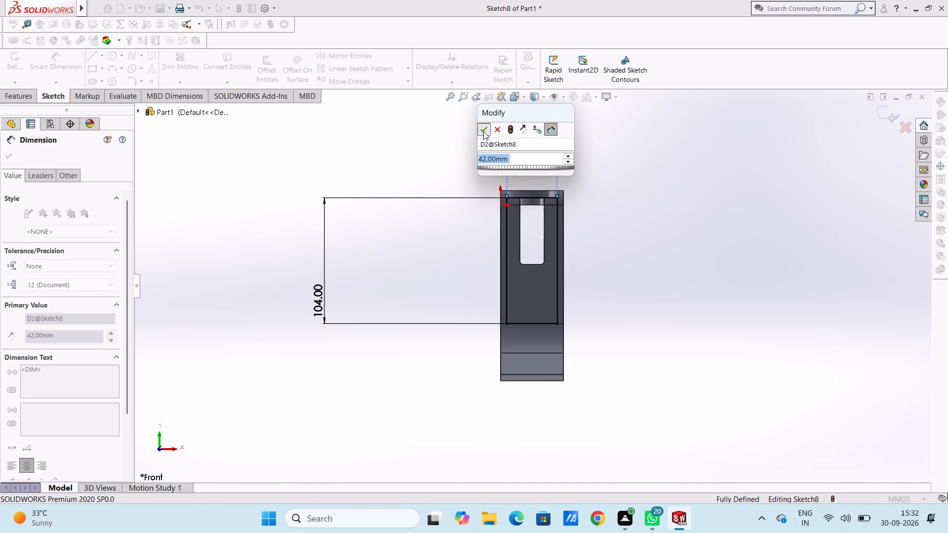
pyautogui.click(463, 183)
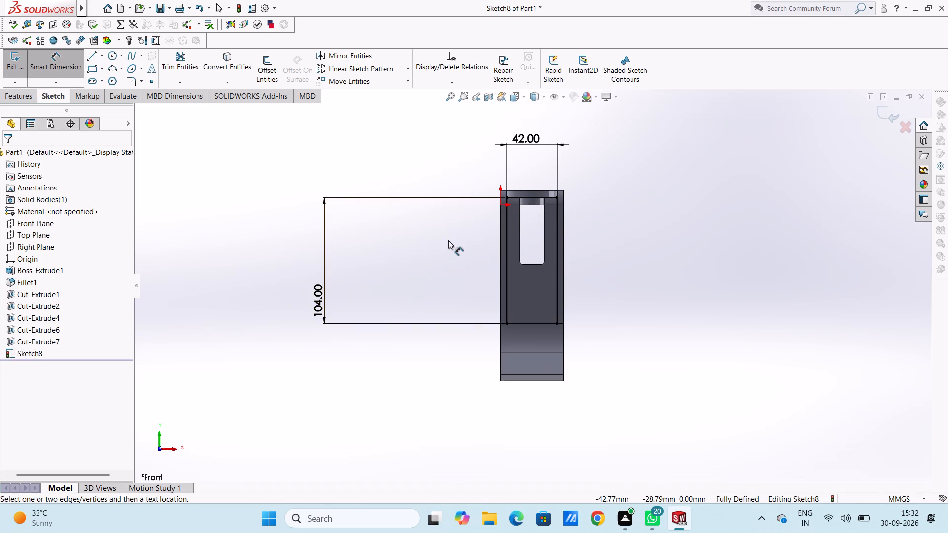
pyautogui.press('Escape')
pyautogui.press('Escape')
# Cut-extrude the rectangle on the vertical leg's front face to a blind depth of 6 mm.
pyautogui.scroll(1, 446, 234)
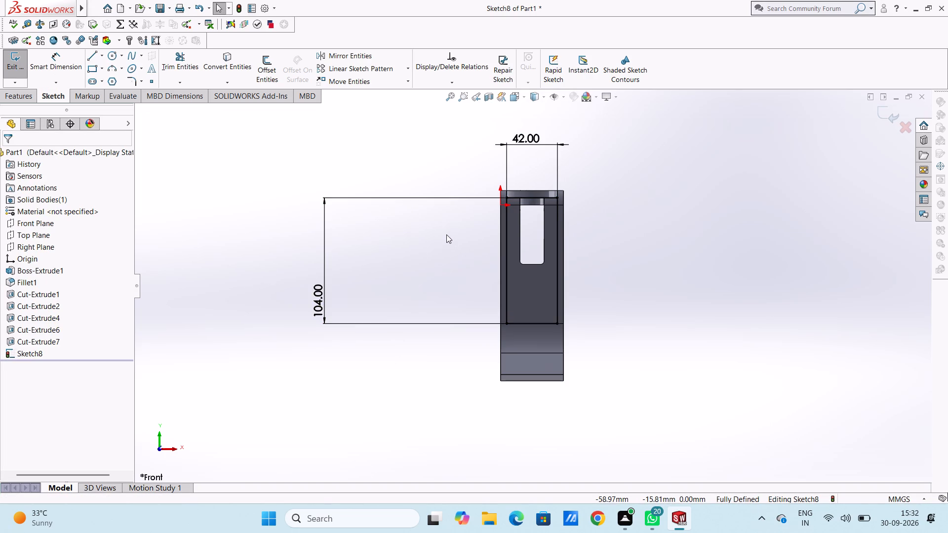
pyautogui.moveTo(454, 242); pyautogui.dragTo(400, 280, button='middle')
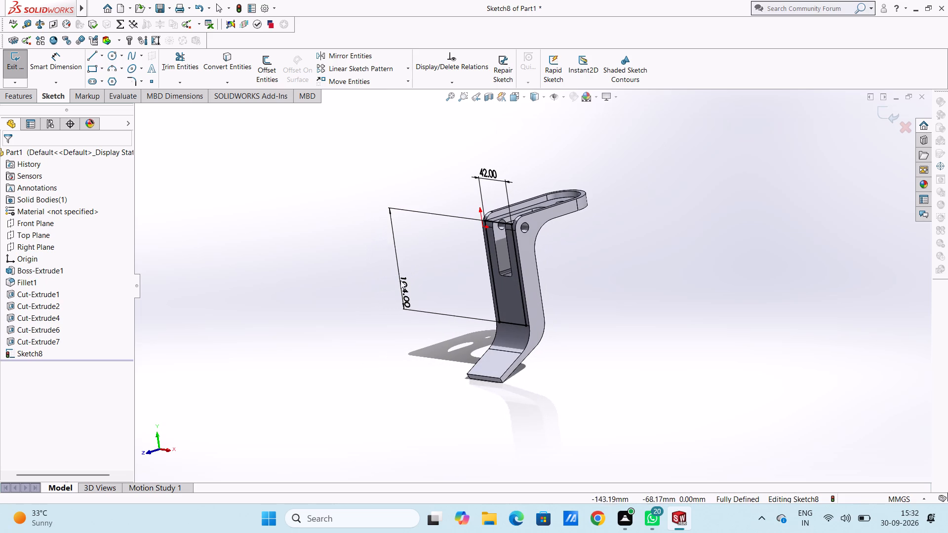
pyautogui.click(7, 96)
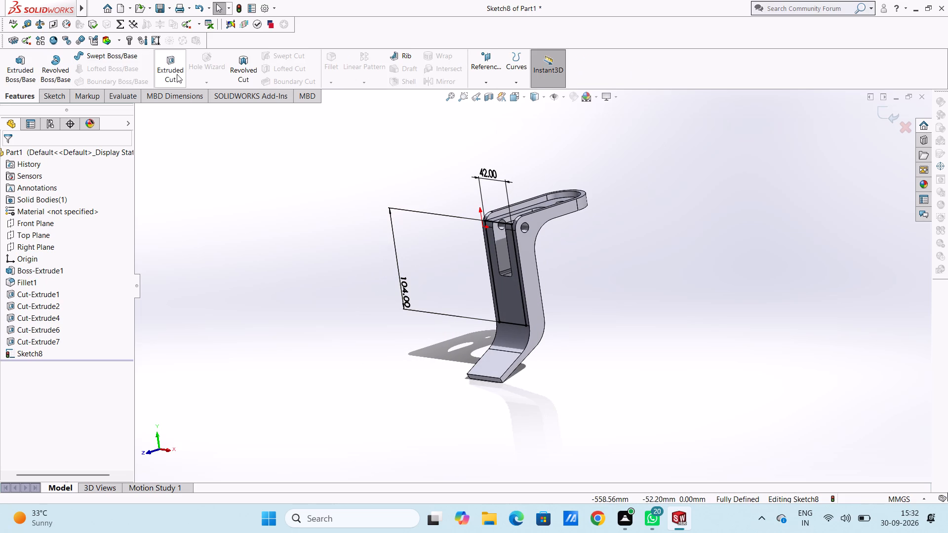
pyautogui.click(172, 67)
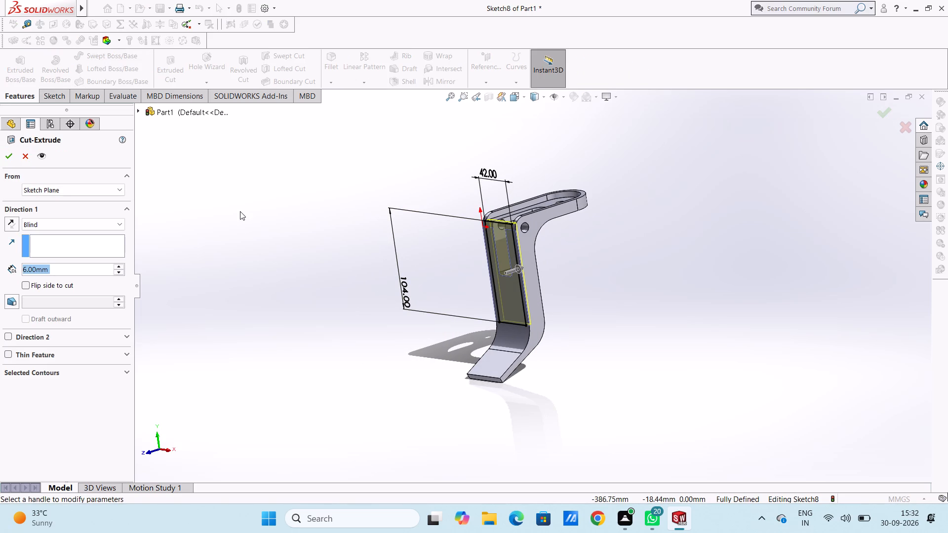
pyautogui.press('Return')
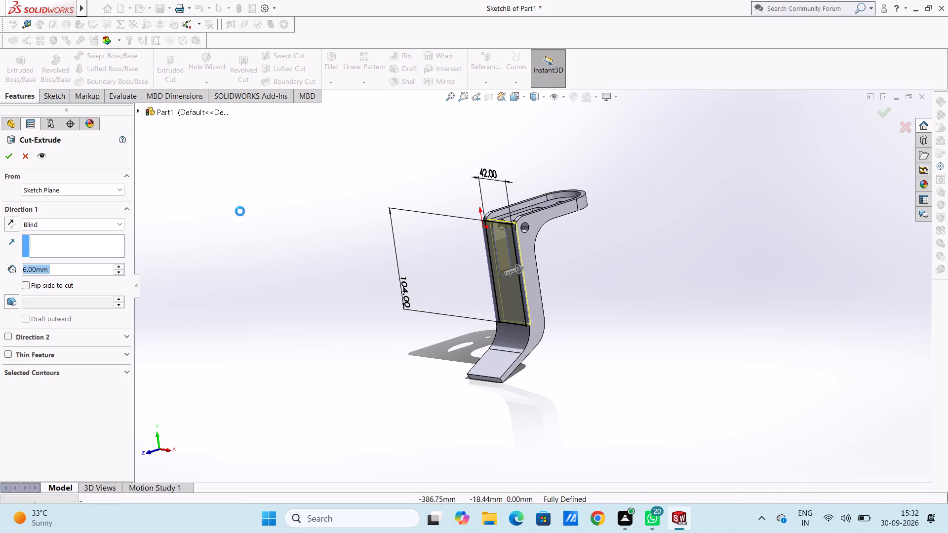
pyautogui.click(258, 251)
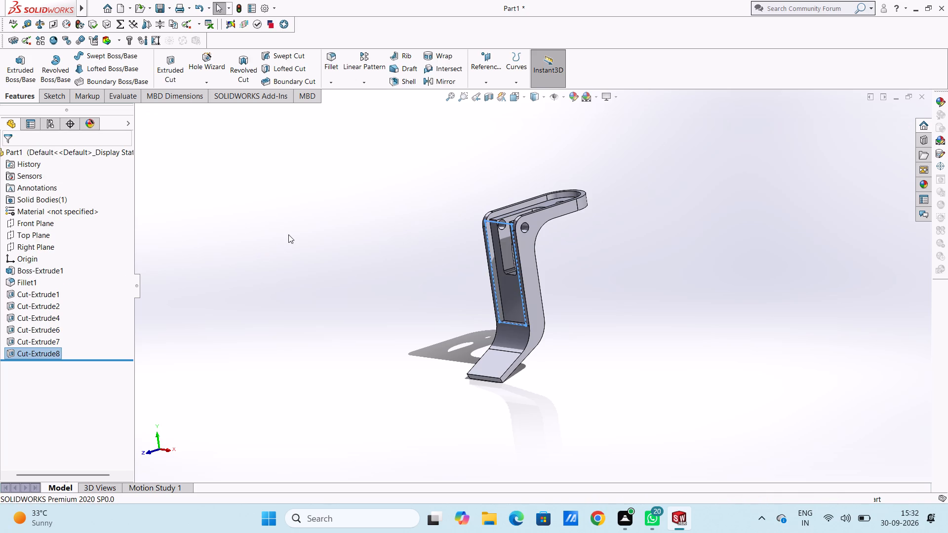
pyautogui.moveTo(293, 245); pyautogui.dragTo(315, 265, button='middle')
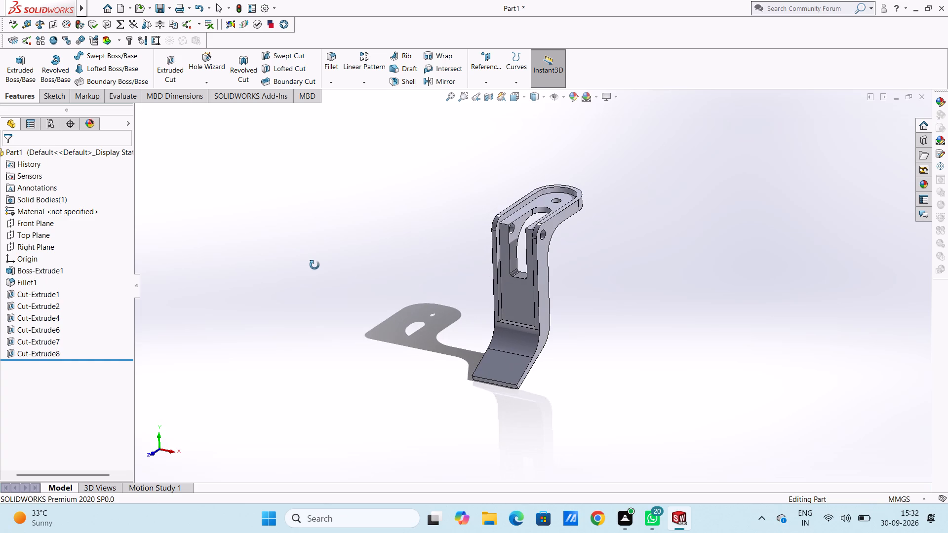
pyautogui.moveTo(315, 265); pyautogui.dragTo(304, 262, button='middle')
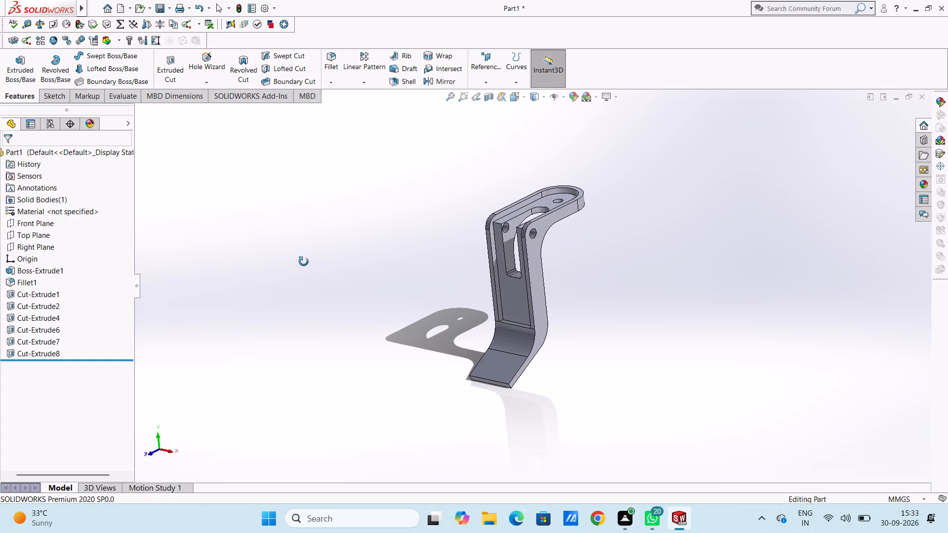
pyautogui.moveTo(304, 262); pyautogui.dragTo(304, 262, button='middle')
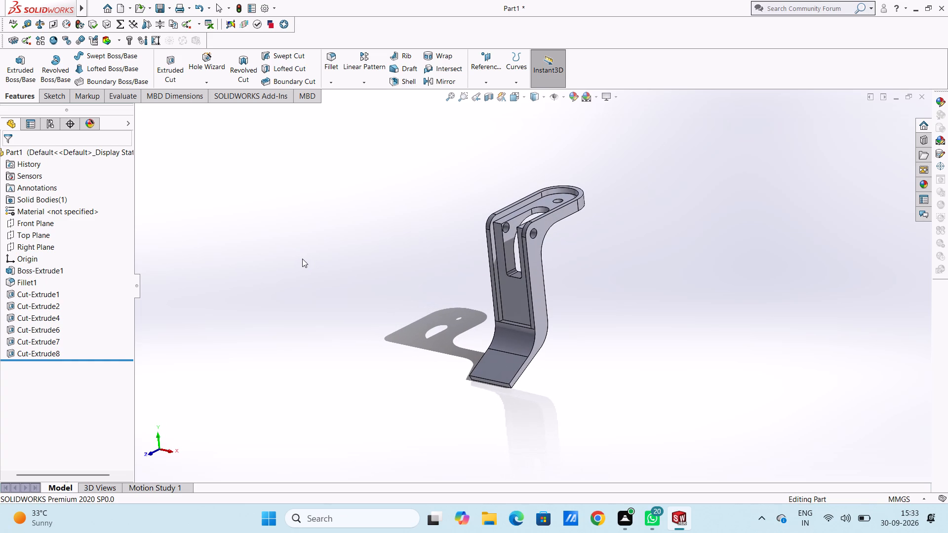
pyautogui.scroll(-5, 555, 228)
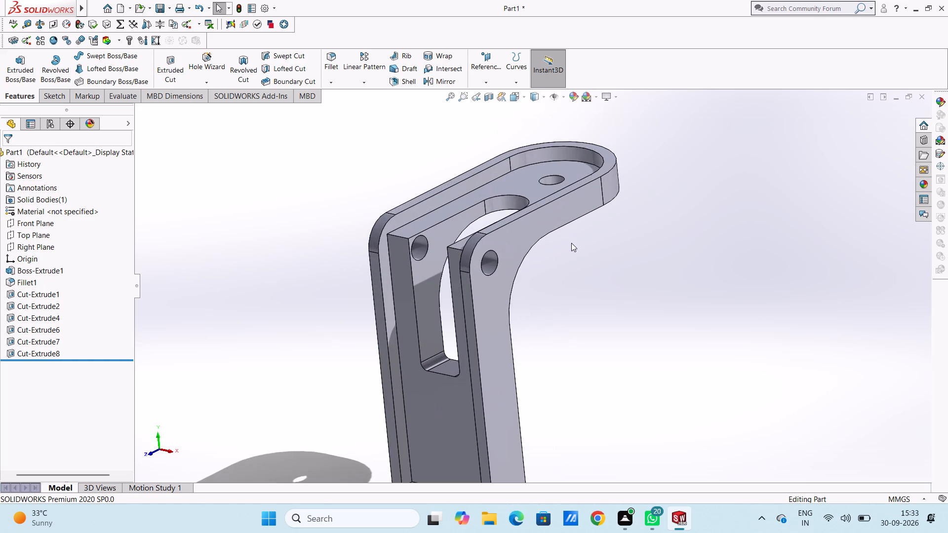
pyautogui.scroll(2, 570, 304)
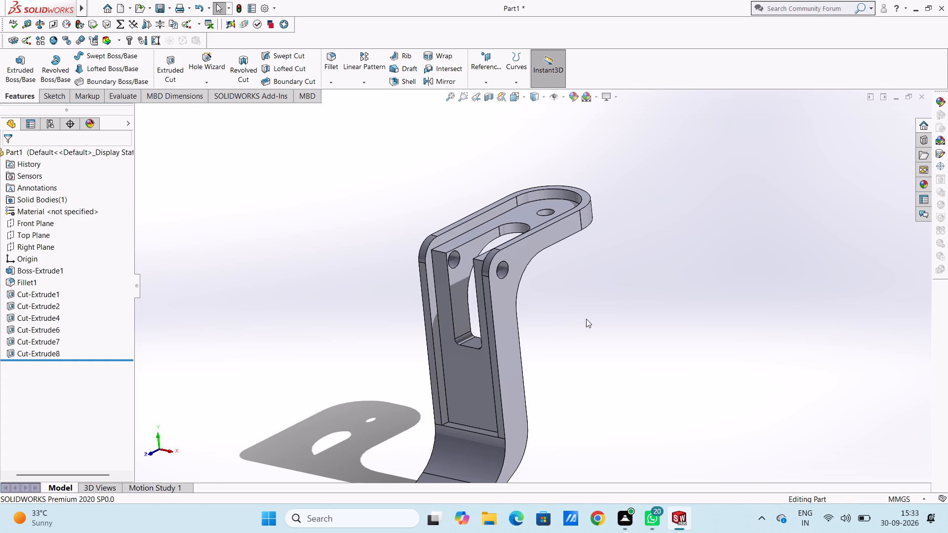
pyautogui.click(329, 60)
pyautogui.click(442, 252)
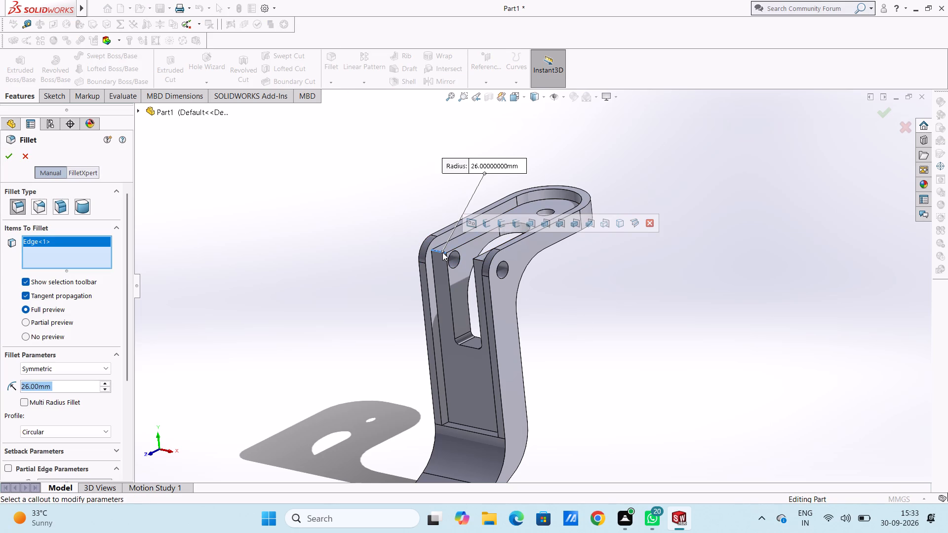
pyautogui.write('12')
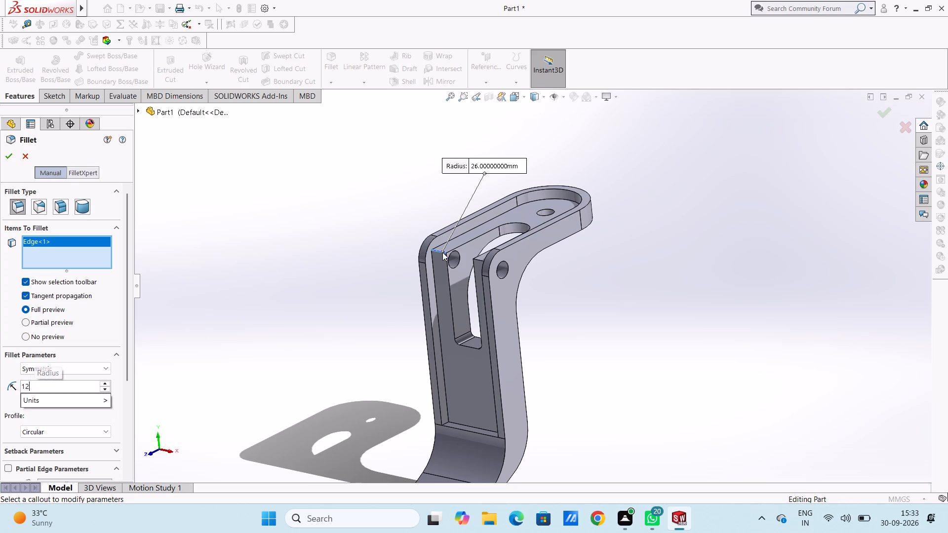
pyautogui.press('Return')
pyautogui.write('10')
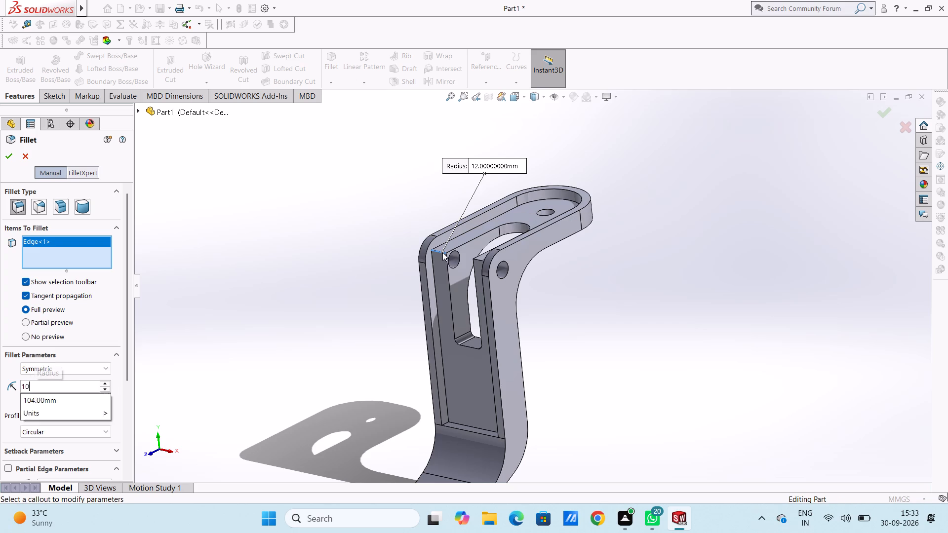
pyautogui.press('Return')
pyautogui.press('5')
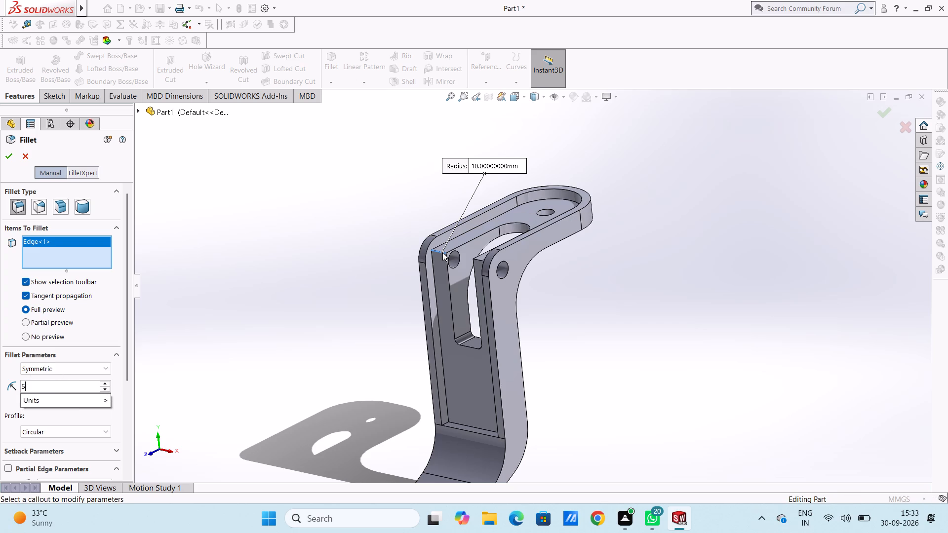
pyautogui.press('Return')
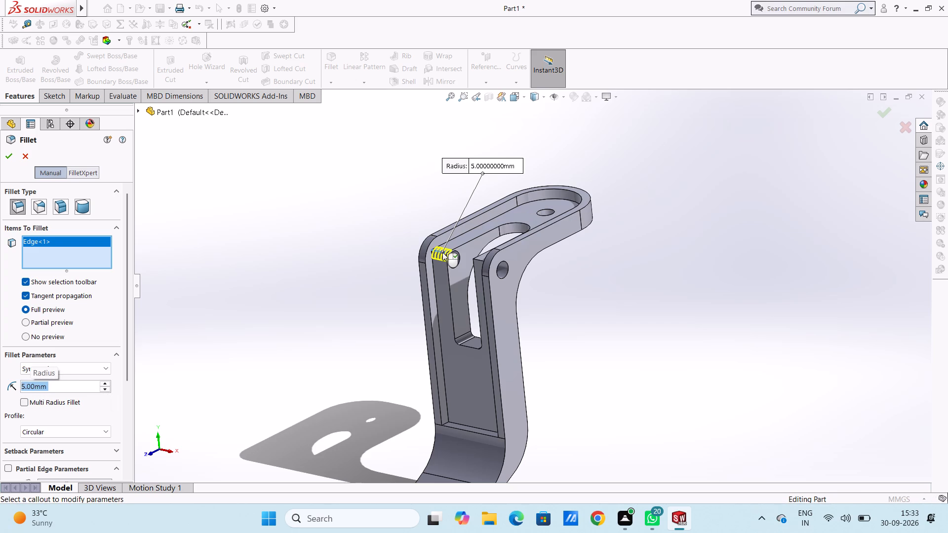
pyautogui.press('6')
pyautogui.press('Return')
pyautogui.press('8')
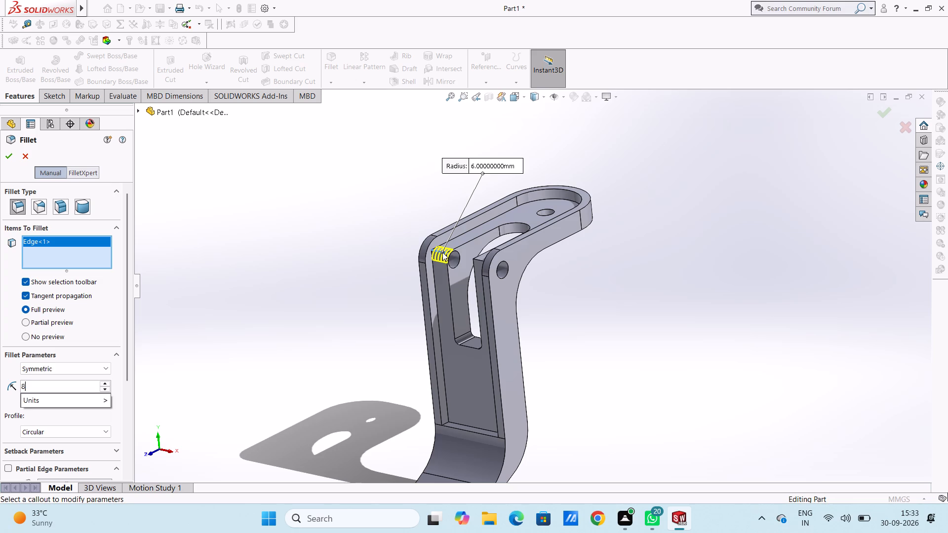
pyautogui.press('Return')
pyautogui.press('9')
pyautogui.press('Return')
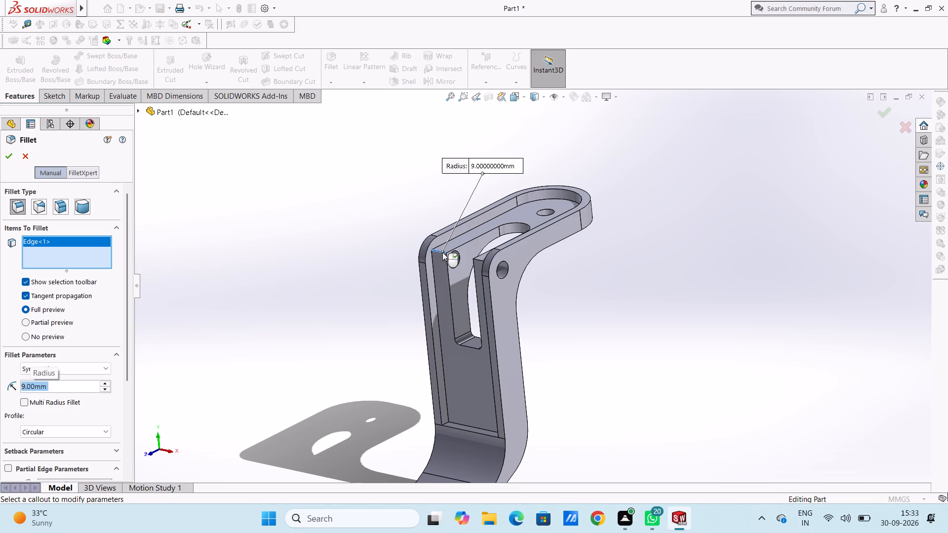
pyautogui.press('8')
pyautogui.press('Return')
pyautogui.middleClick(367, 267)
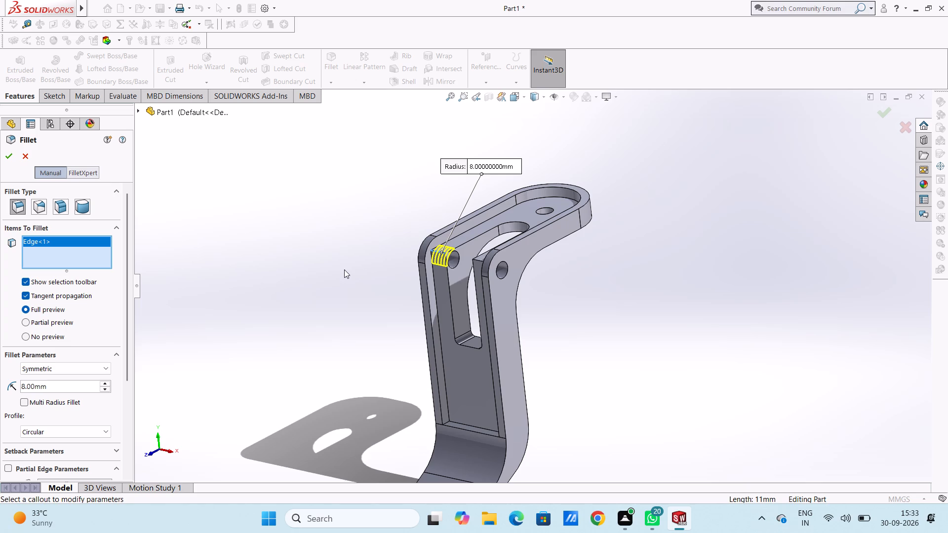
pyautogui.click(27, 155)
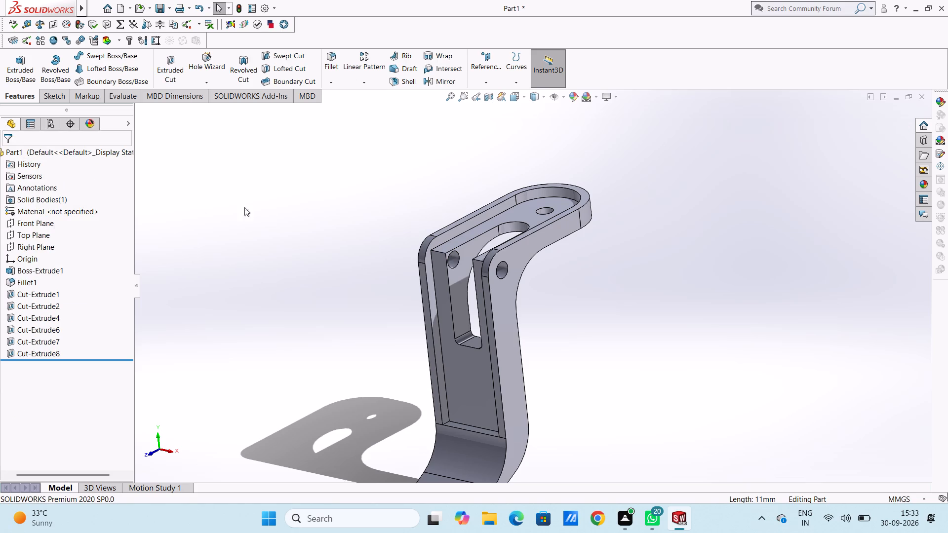
# Start a new sketch on the inner side wall of the slot near the upper bend.
pyautogui.moveTo(538, 285); pyautogui.dragTo(550, 293, button='middle')
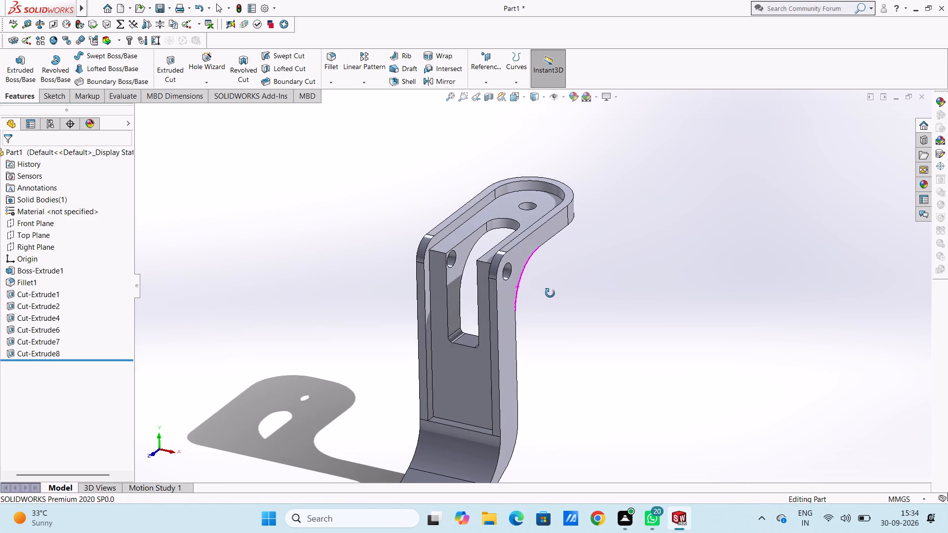
pyautogui.moveTo(550, 293); pyautogui.dragTo(539, 292, button='middle')
pyautogui.scroll(-3, 464, 281)
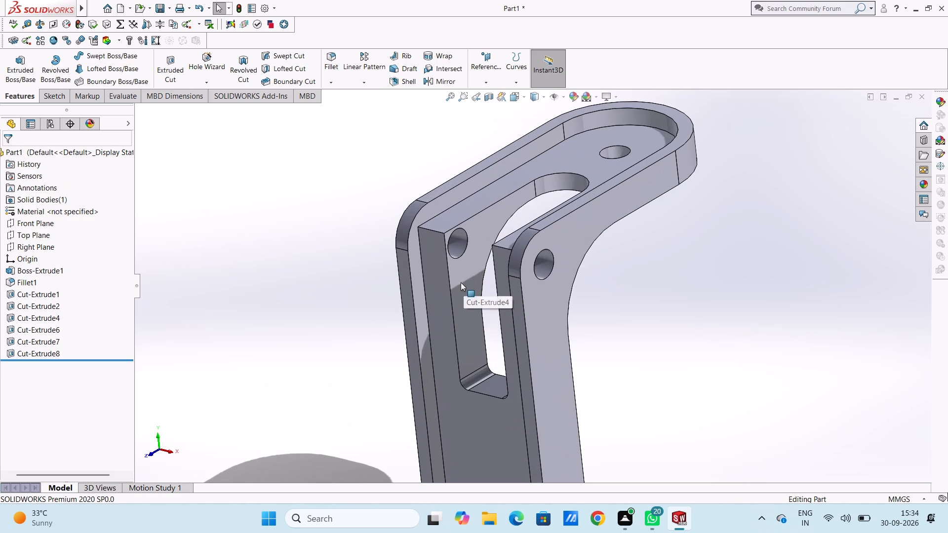
pyautogui.click(466, 278)
pyautogui.click(512, 250)
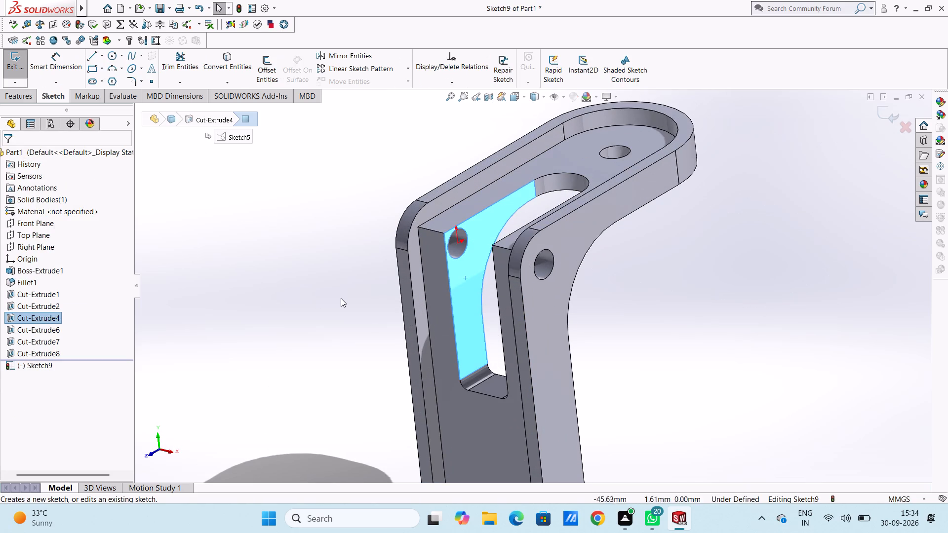
pyautogui.click(341, 298)
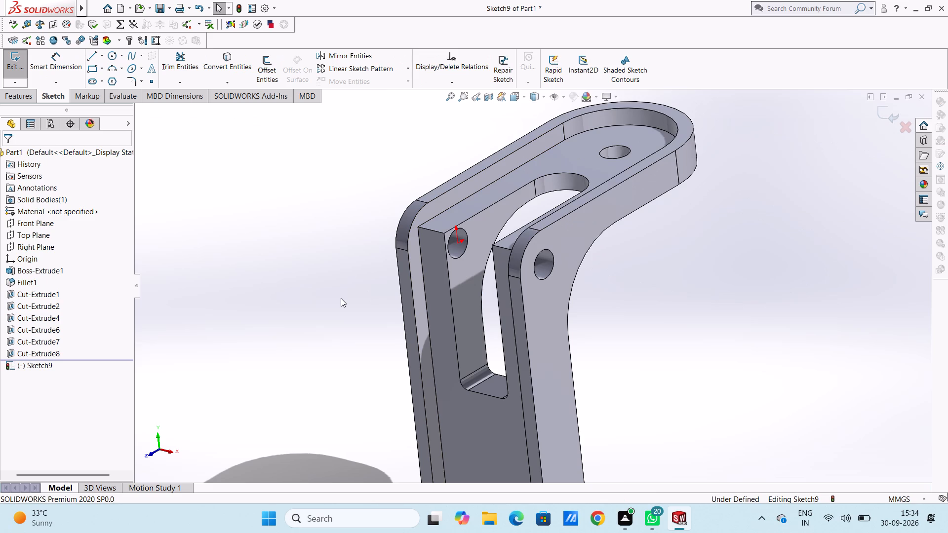
pyautogui.moveTo(407, 294); pyautogui.dragTo(407, 294, button='middle')
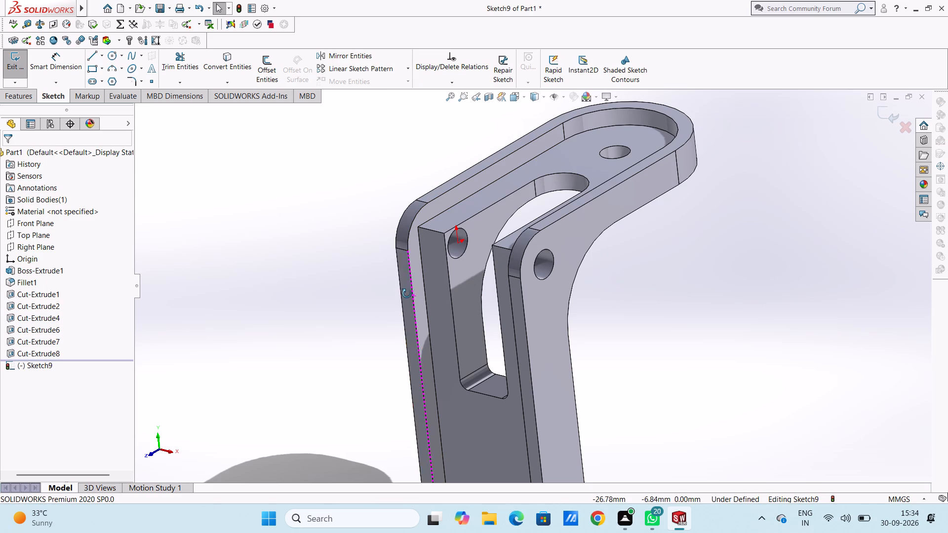
pyautogui.moveTo(407, 294); pyautogui.dragTo(350, 285, button='middle')
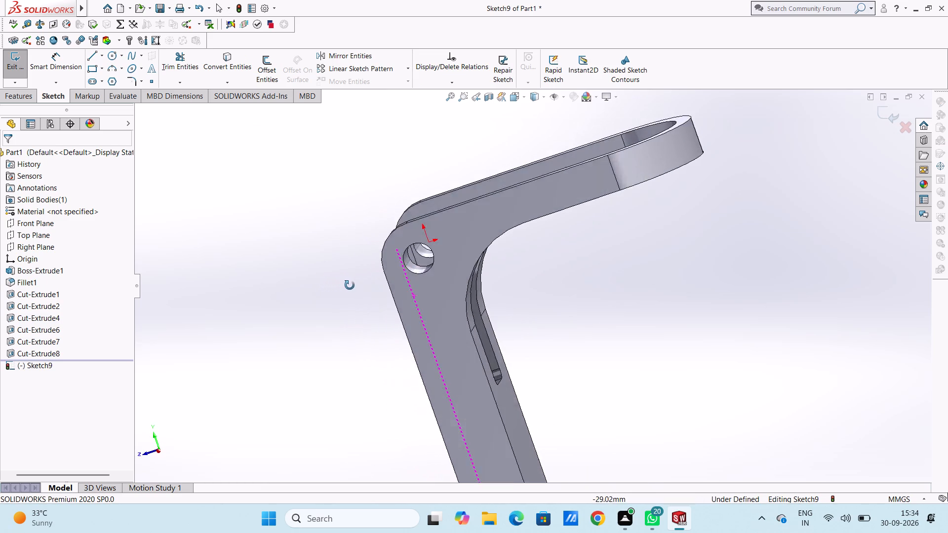
pyautogui.moveTo(350, 285); pyautogui.dragTo(401, 284, button='middle')
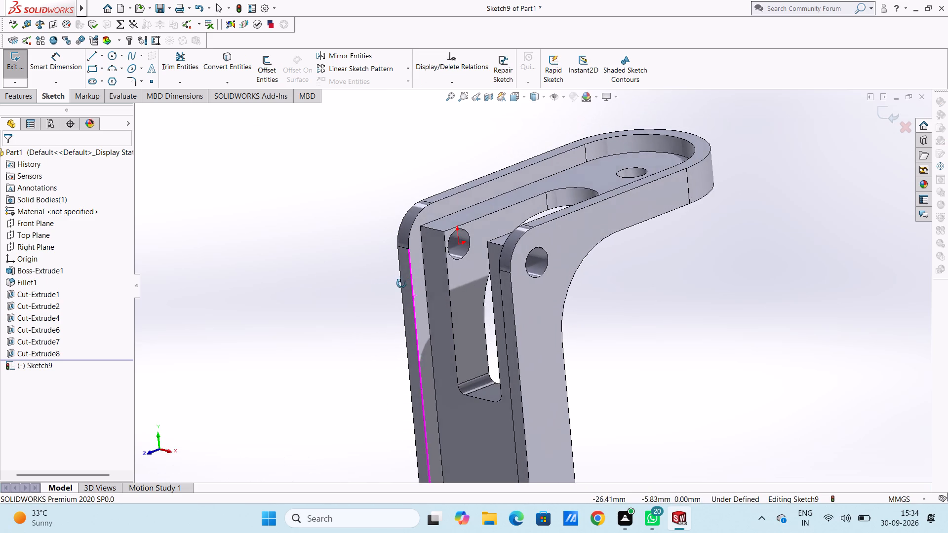
pyautogui.moveTo(401, 284); pyautogui.dragTo(413, 286, button='middle')
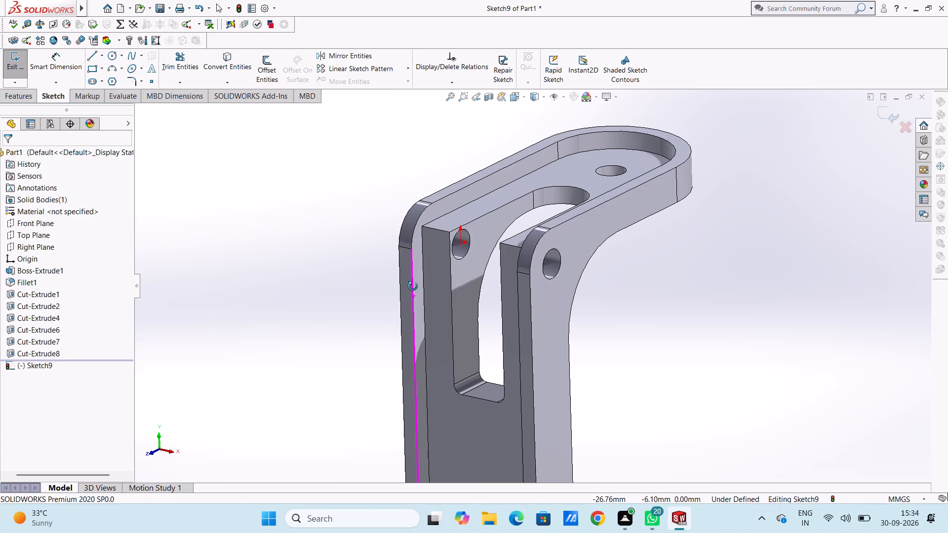
pyautogui.moveTo(413, 286); pyautogui.dragTo(410, 284, button='middle')
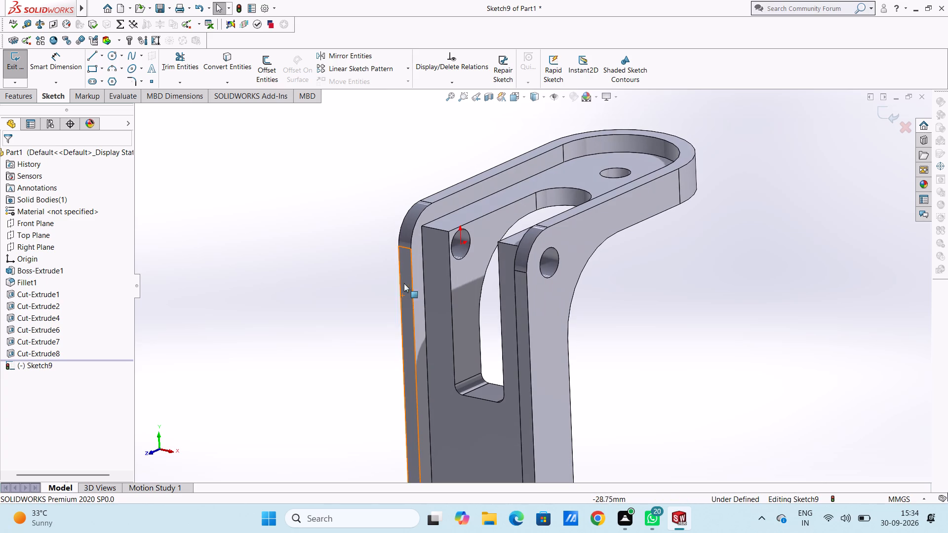
pyautogui.press('Escape')
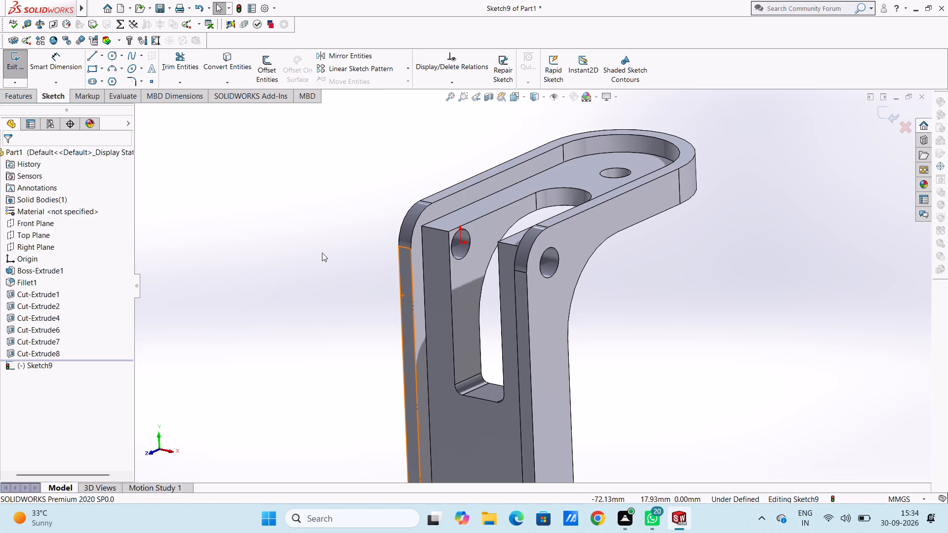
pyautogui.hotkey('ctrl', '4')
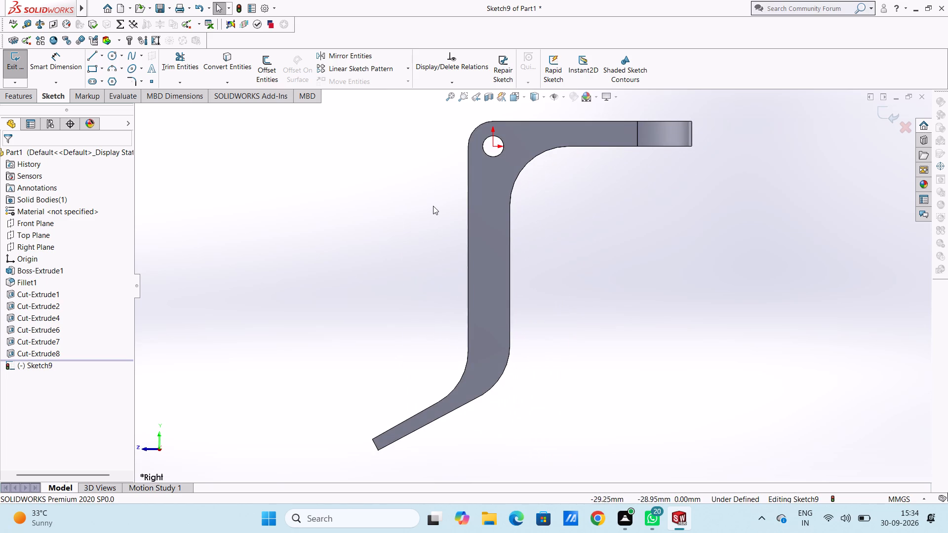
pyautogui.scroll(1, 436, 204)
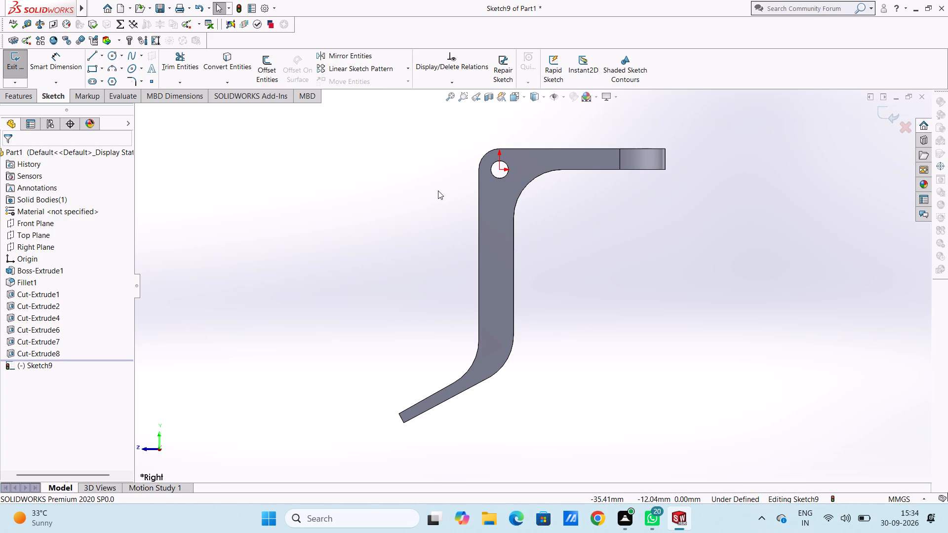
pyautogui.scroll(1, 438, 190)
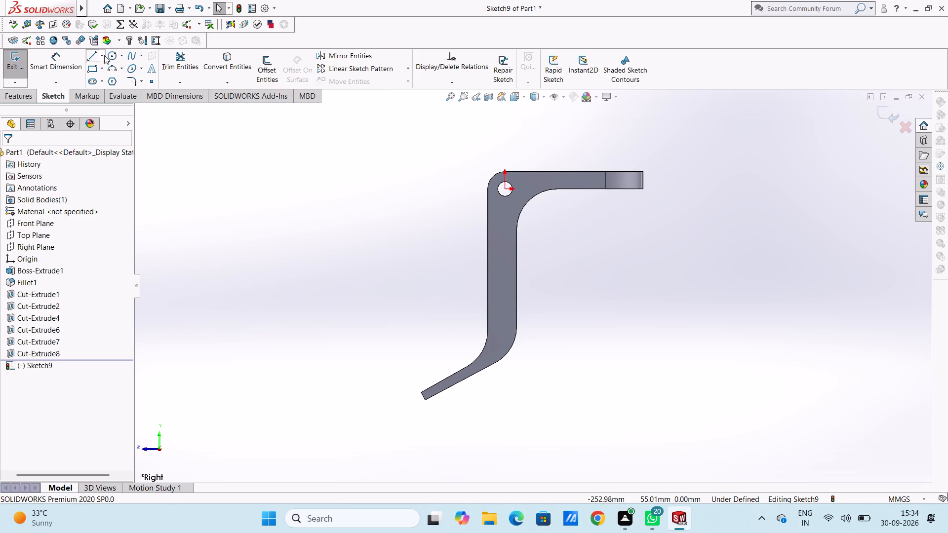
# Sketch a three-point arc of 28 mm radius along the inner bend, from the vertical leg's back edge to the flange's underside.
pyautogui.click(111, 68)
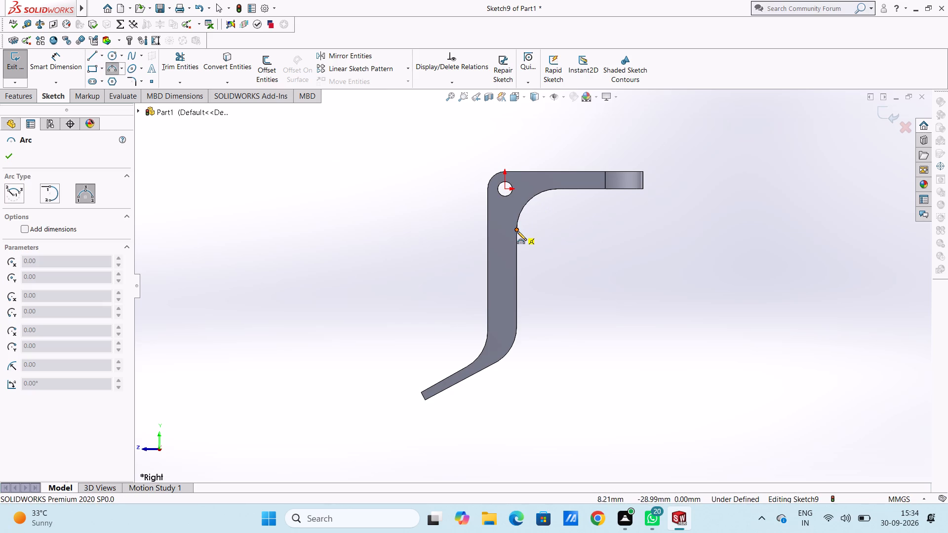
pyautogui.click(517, 231)
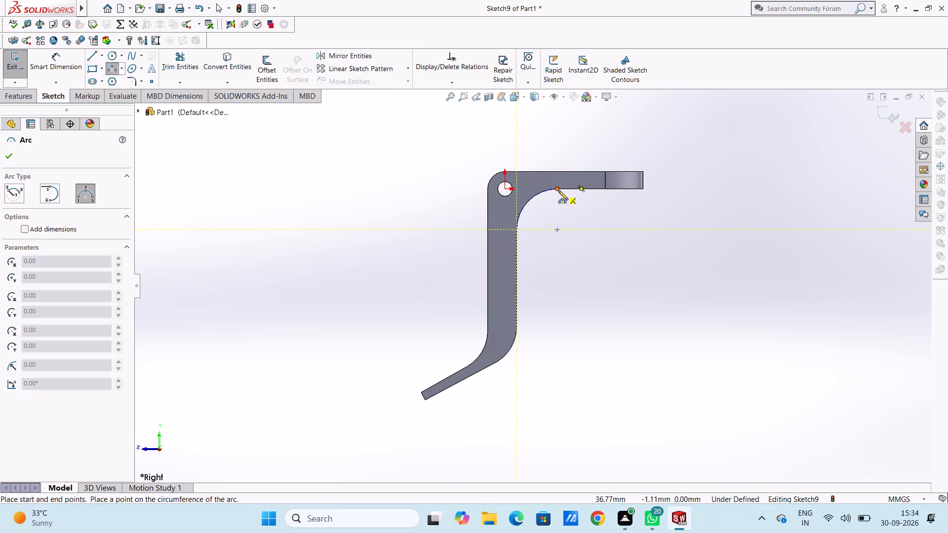
pyautogui.click(558, 190)
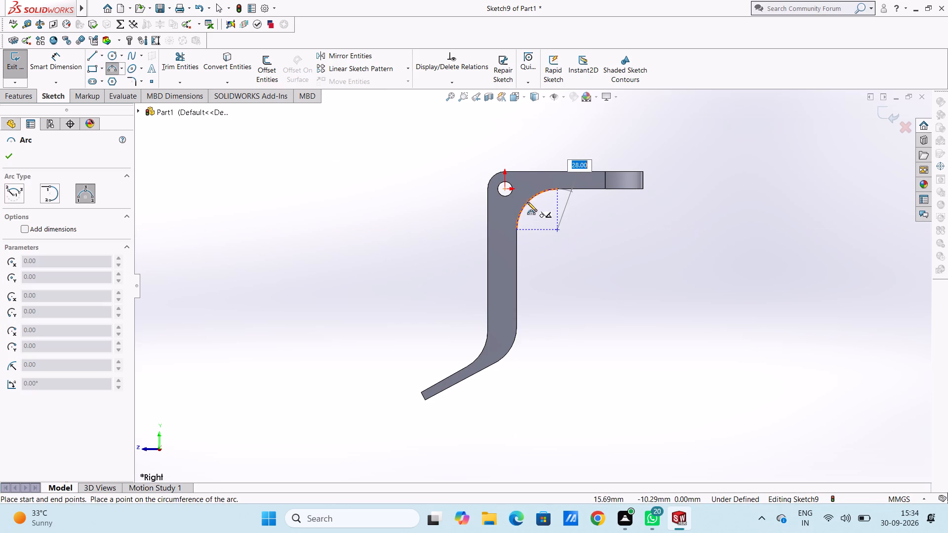
pyautogui.click(528, 199)
pyautogui.press('Escape')
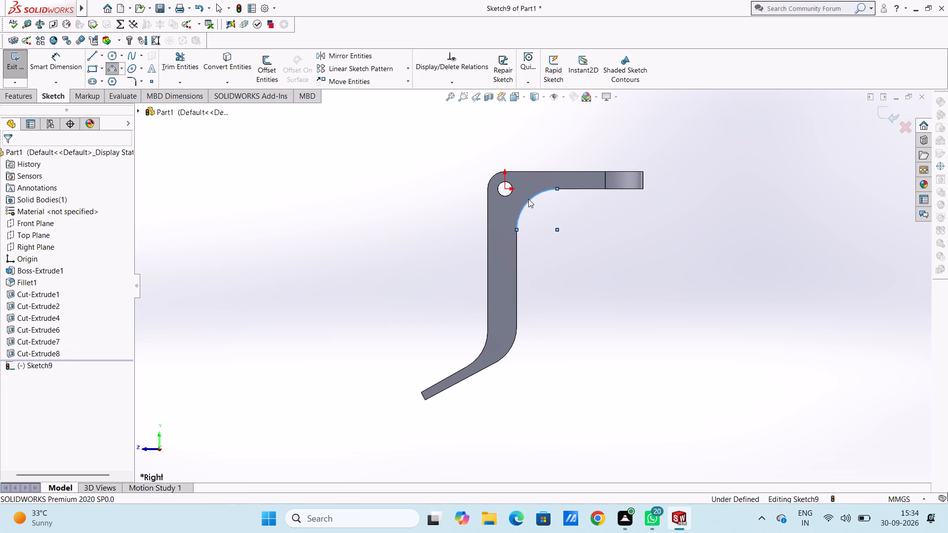
pyautogui.press('Escape')
pyautogui.press('Escape')
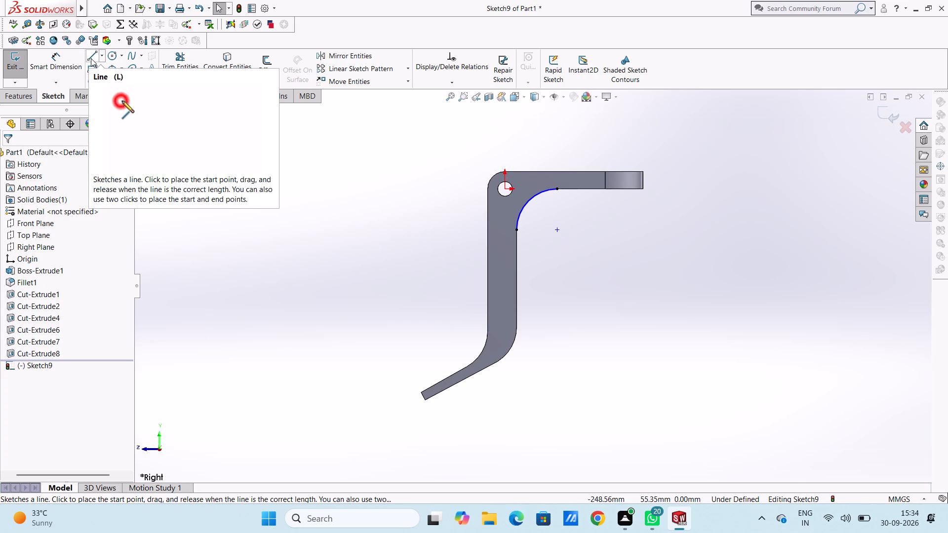
# Sketch connected lines from the arc's flange end: 33 mm along the flange's underside, 6 mm up, and 33 mm back parallel to it.
pyautogui.click(91, 58)
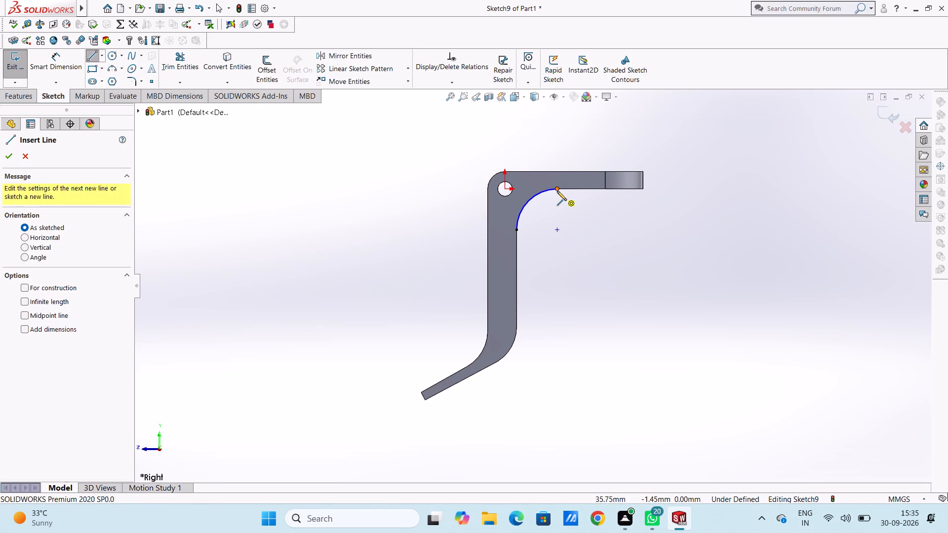
pyautogui.click(557, 190)
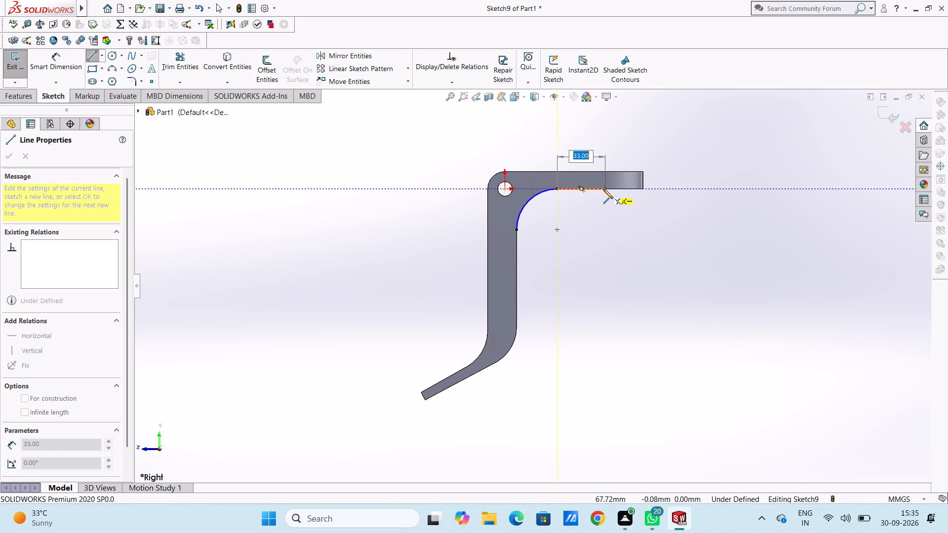
pyautogui.click(605, 190)
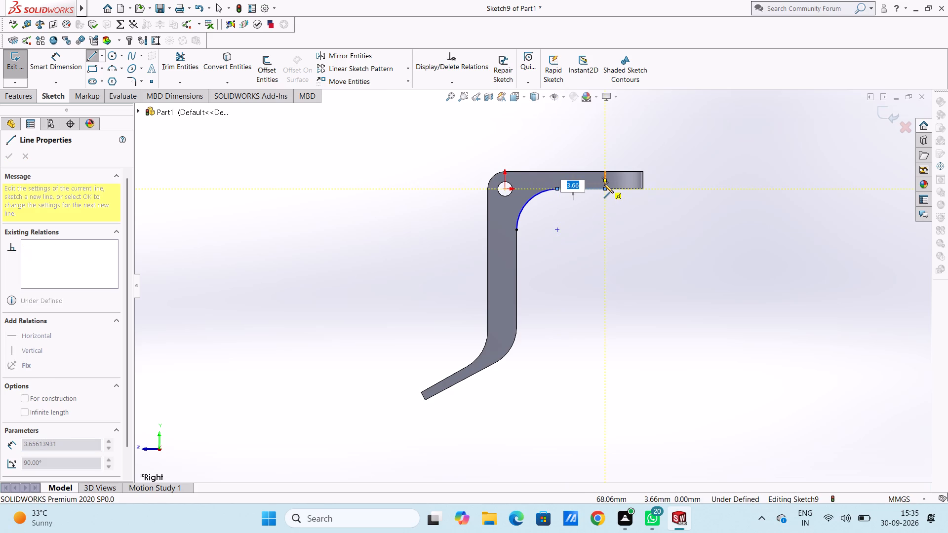
pyautogui.press('6')
pyautogui.press('Return')
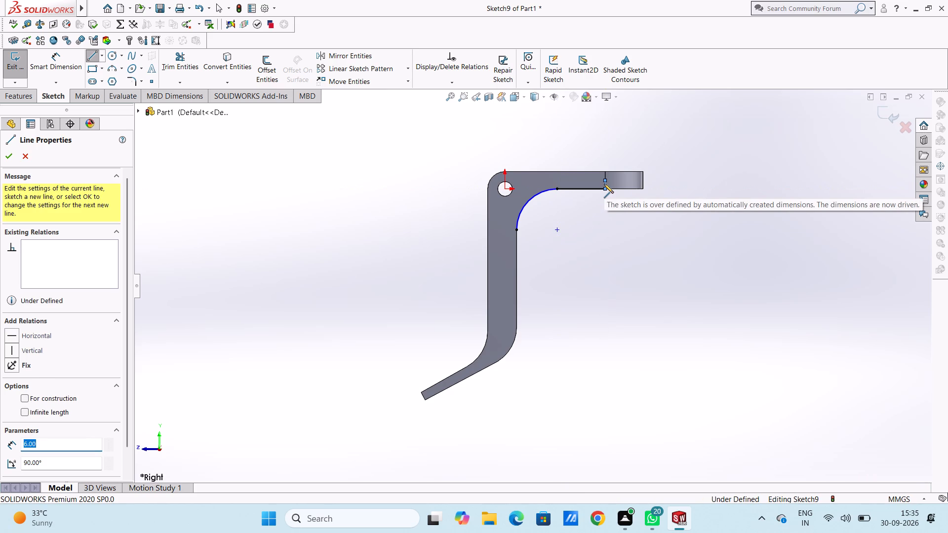
pyautogui.click(557, 181)
pyautogui.press('Escape')
pyautogui.press('Escape')
pyautogui.press('Escape')
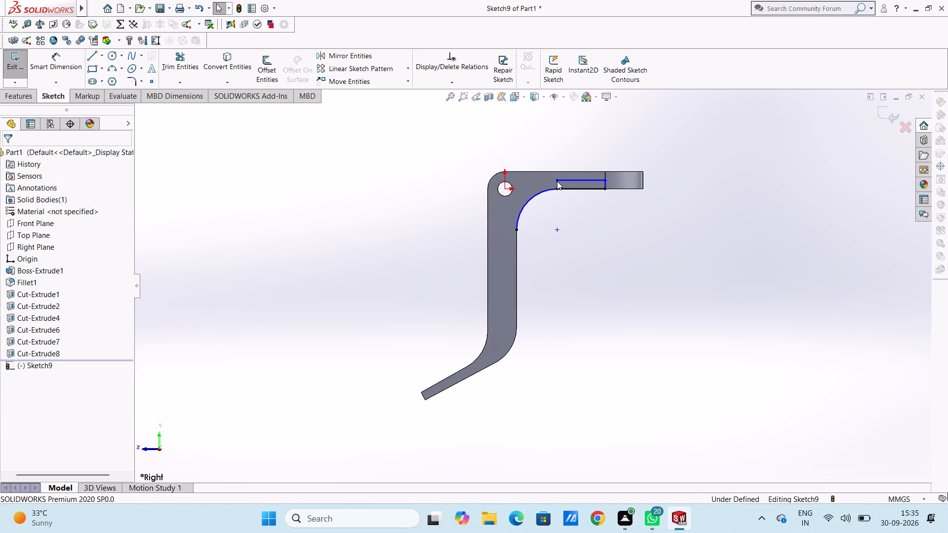
# Offset the inner bend arc by 6 mm, reversed into the bracket's material.
pyautogui.click(268, 73)
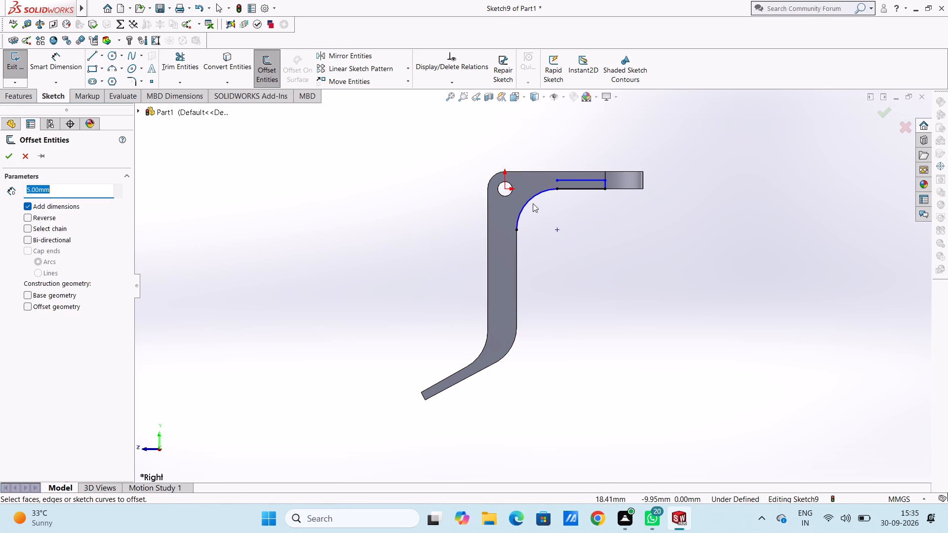
pyautogui.click(531, 202)
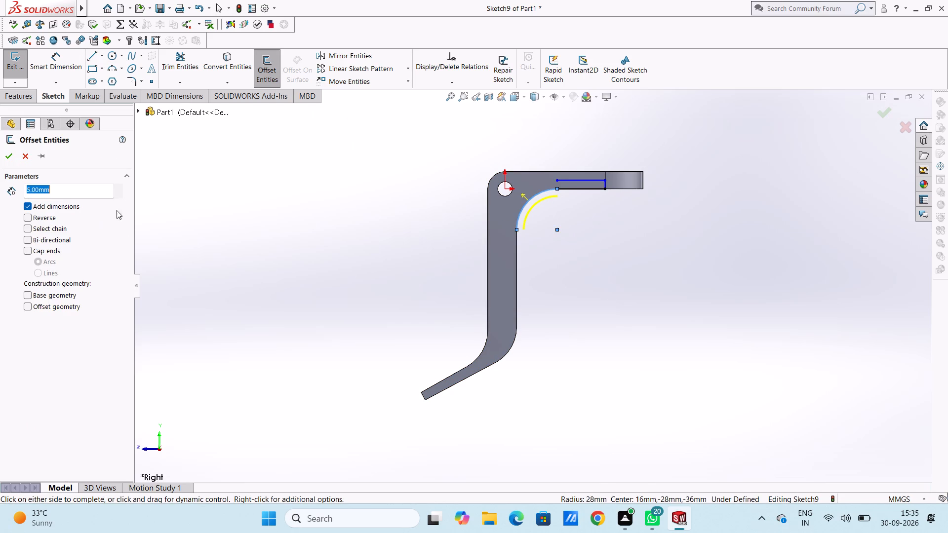
pyautogui.press('6')
pyautogui.press('Return')
pyautogui.click(27, 216)
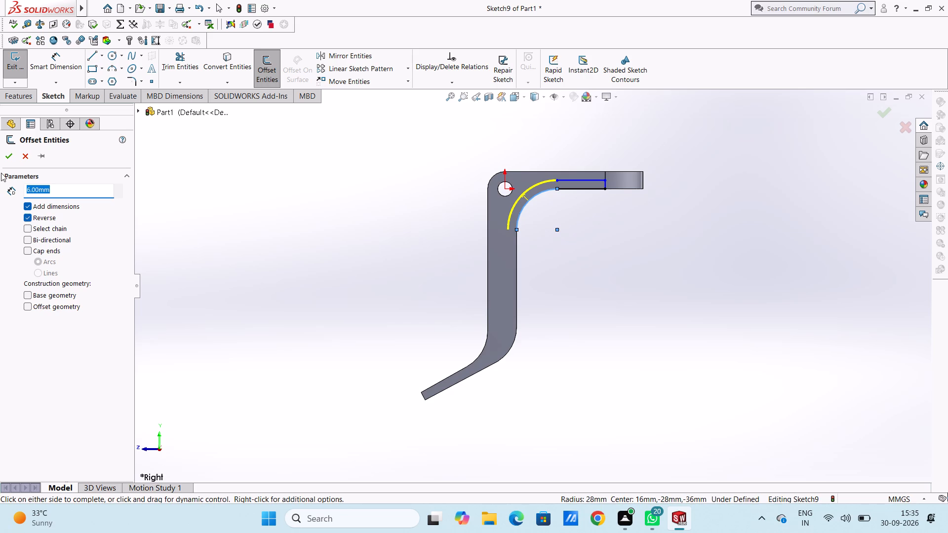
pyautogui.click(7, 156)
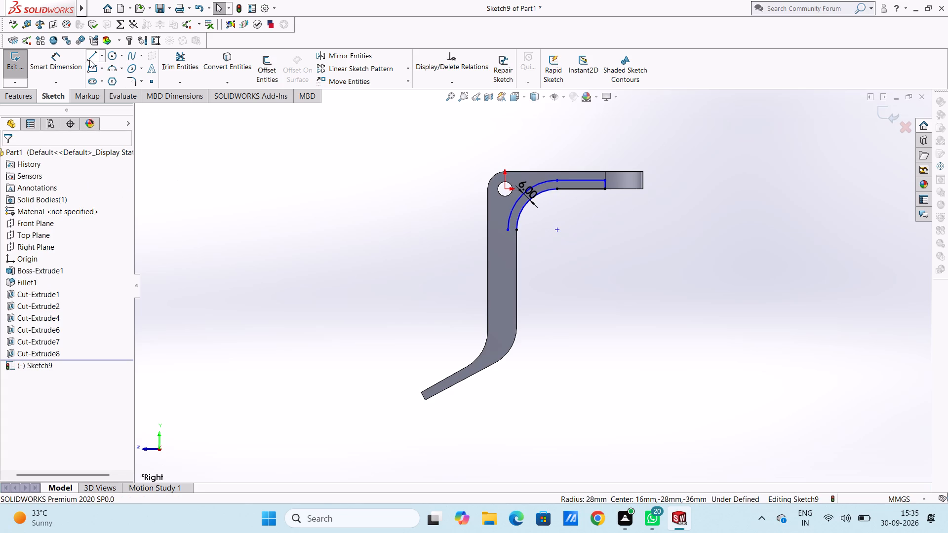
# Sketch a vertical line about 35 mm long down the leg from the offset arc's lower end.
pyautogui.click(89, 60)
pyautogui.moveTo(554, 244); pyautogui.dragTo(561, 251, button='middle')
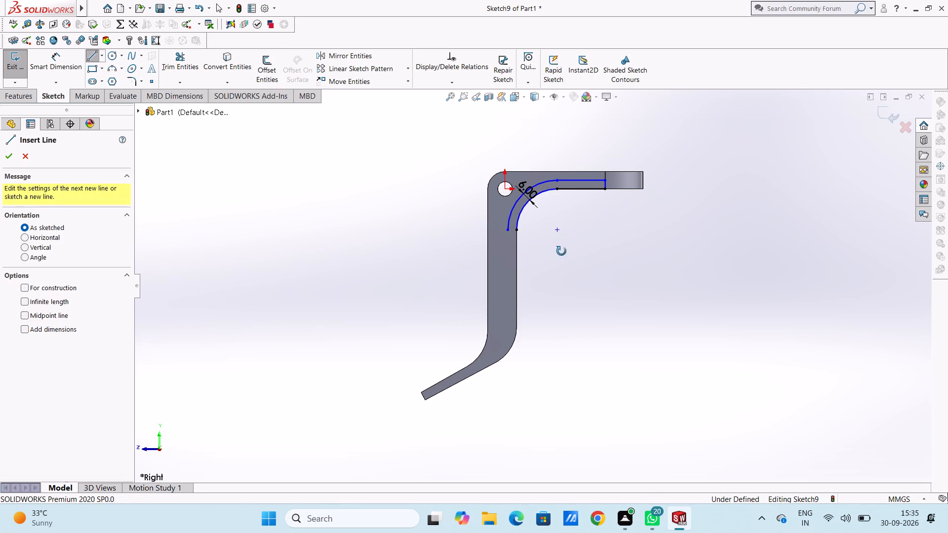
pyautogui.moveTo(561, 251); pyautogui.dragTo(603, 283, button='middle')
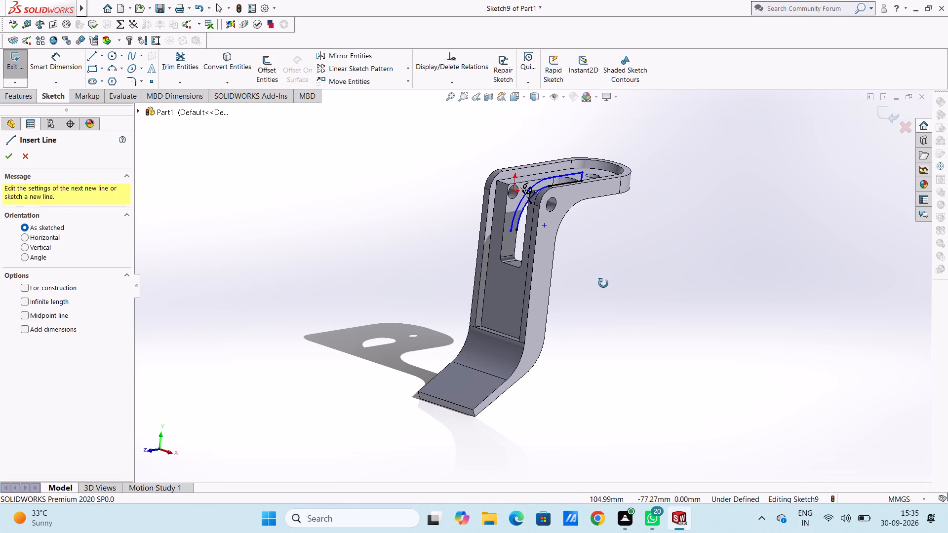
pyautogui.moveTo(603, 283); pyautogui.dragTo(605, 283, button='middle')
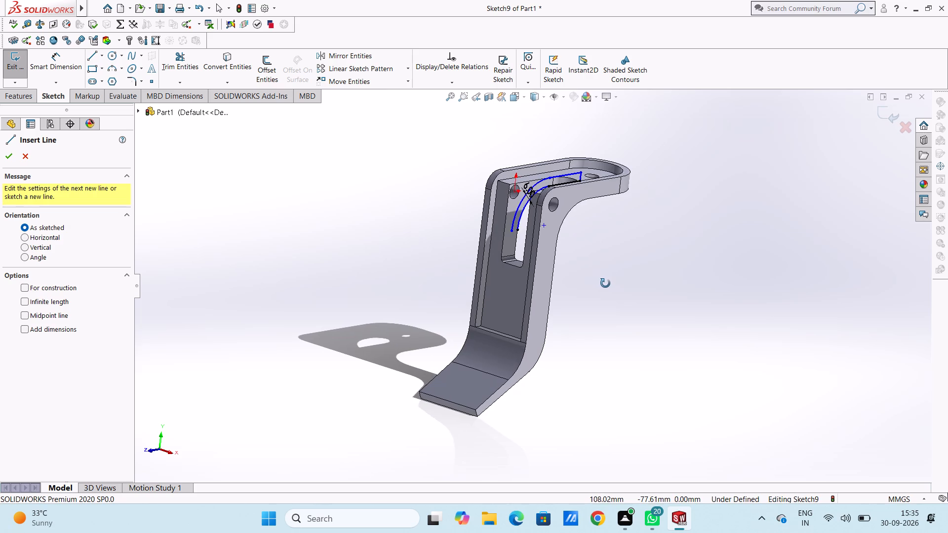
pyautogui.moveTo(605, 283); pyautogui.dragTo(587, 259, button='middle')
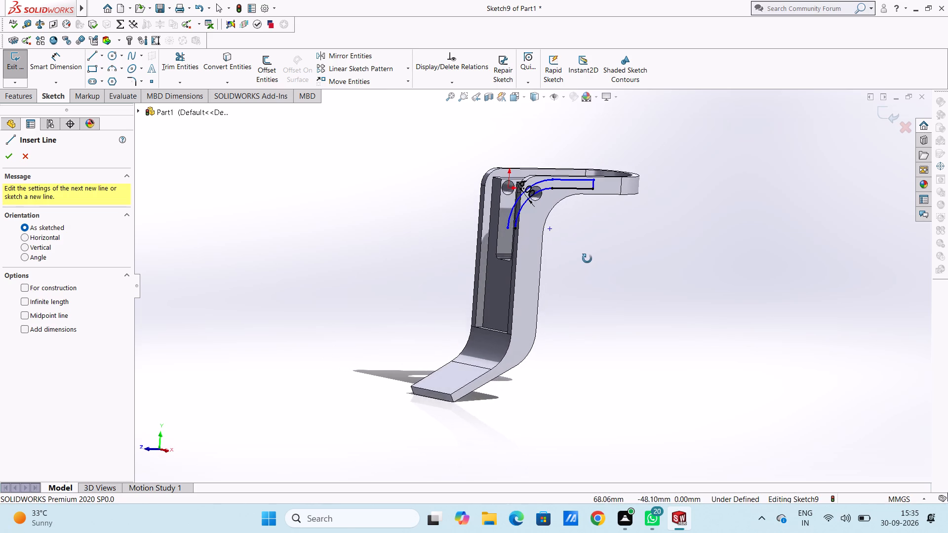
pyautogui.moveTo(587, 259); pyautogui.dragTo(564, 255, button='middle')
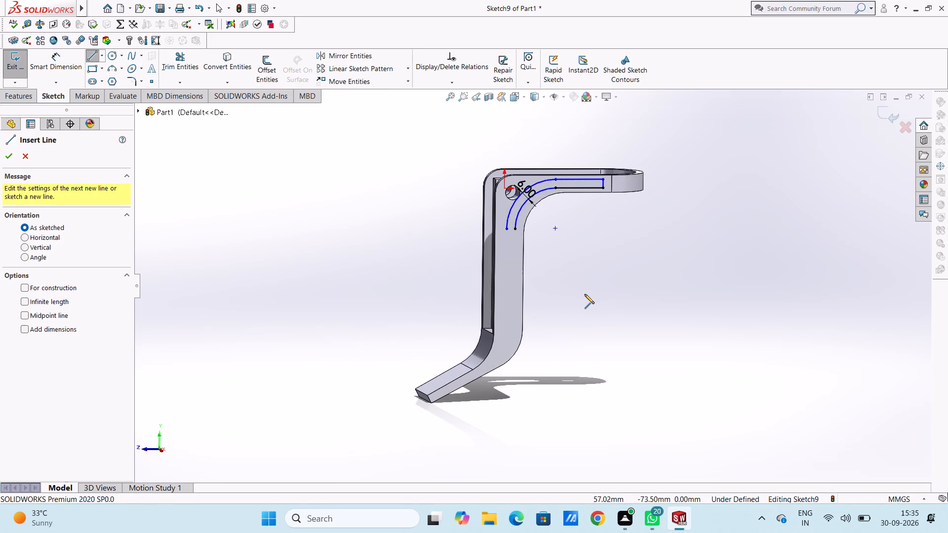
pyautogui.hotkey('ctrl', '4')
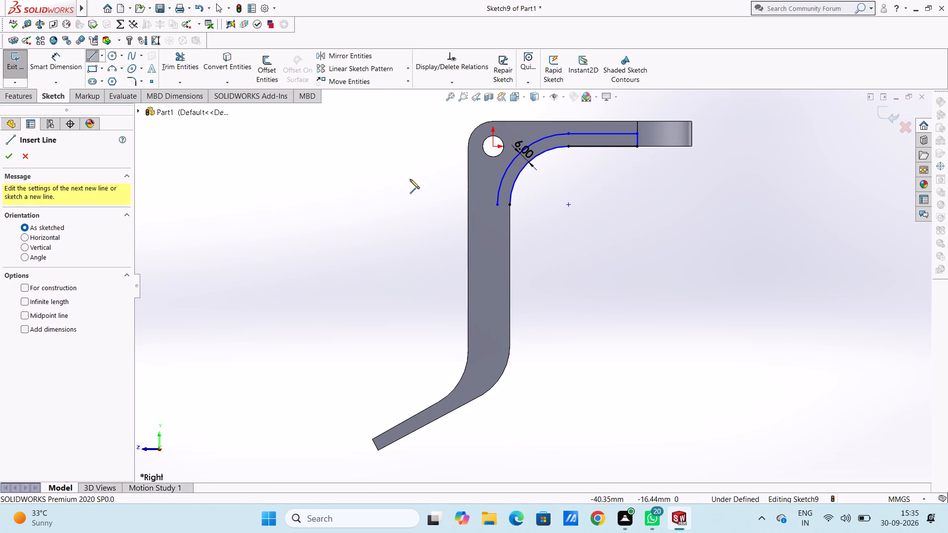
pyautogui.click(498, 205)
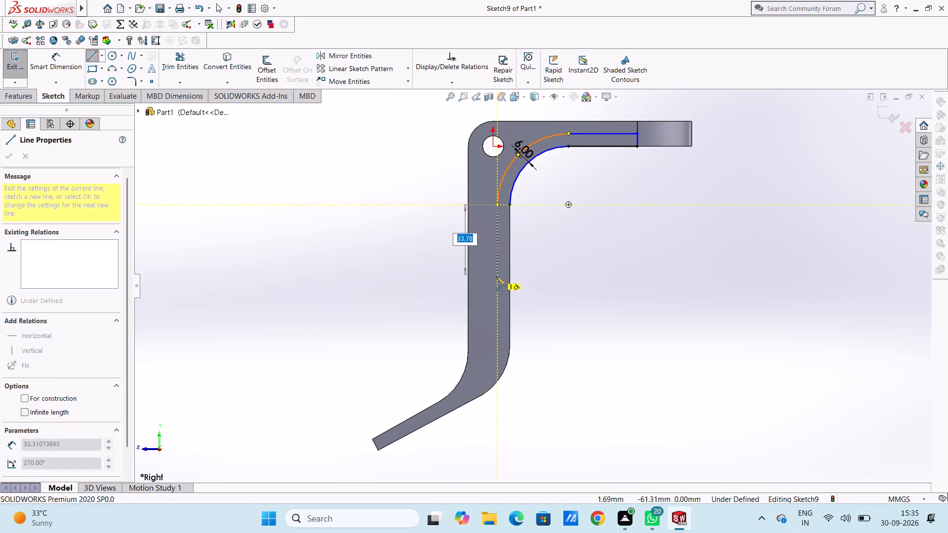
pyautogui.click(495, 278)
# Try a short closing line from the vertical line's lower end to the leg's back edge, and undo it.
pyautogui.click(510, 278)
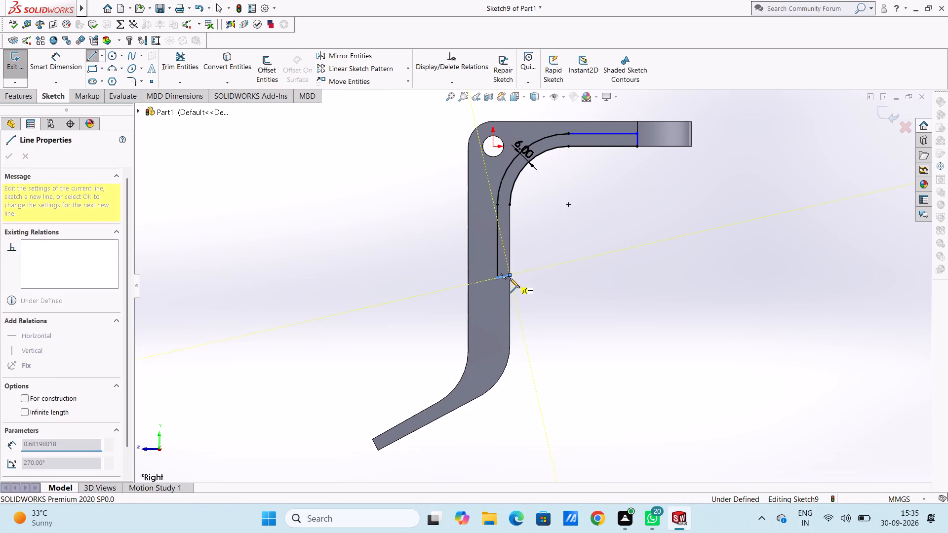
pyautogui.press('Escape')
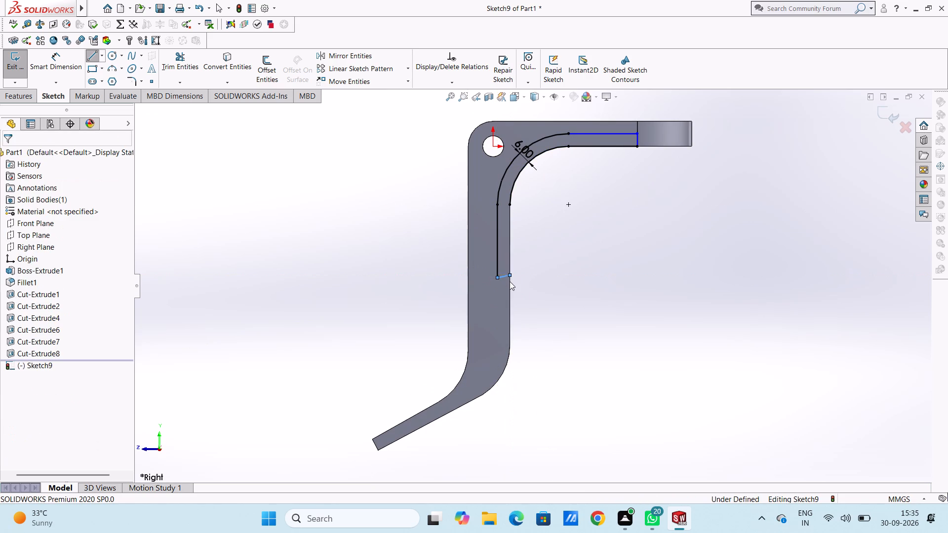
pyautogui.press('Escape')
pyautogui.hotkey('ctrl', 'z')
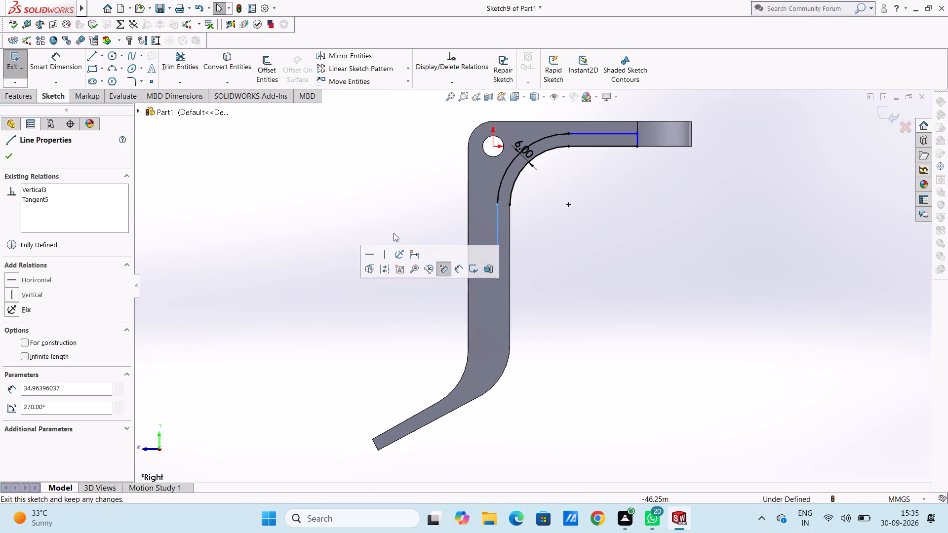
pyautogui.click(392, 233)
# Close the profile with a horizontal line about 6 mm long to the leg's back edge and a vertical line up to the inner arc's end.
pyautogui.click(91, 59)
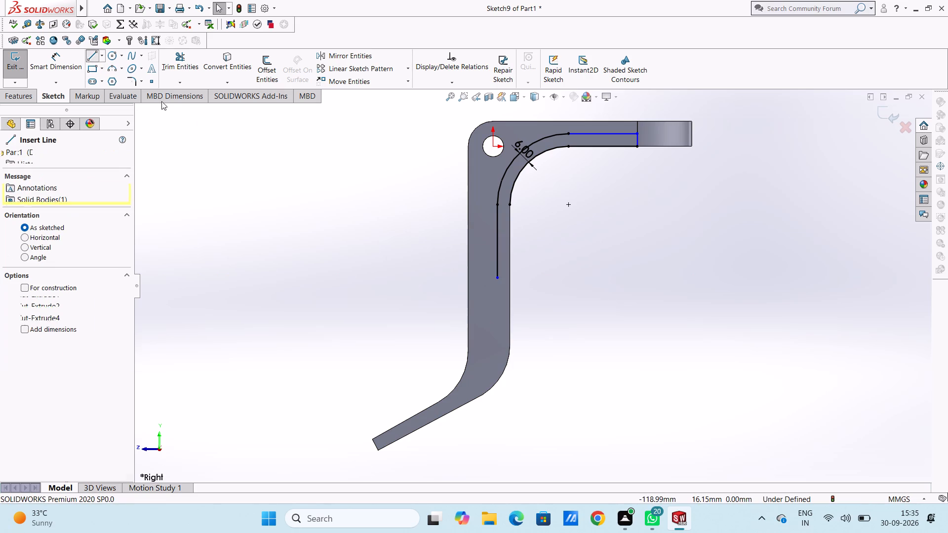
pyautogui.click(496, 278)
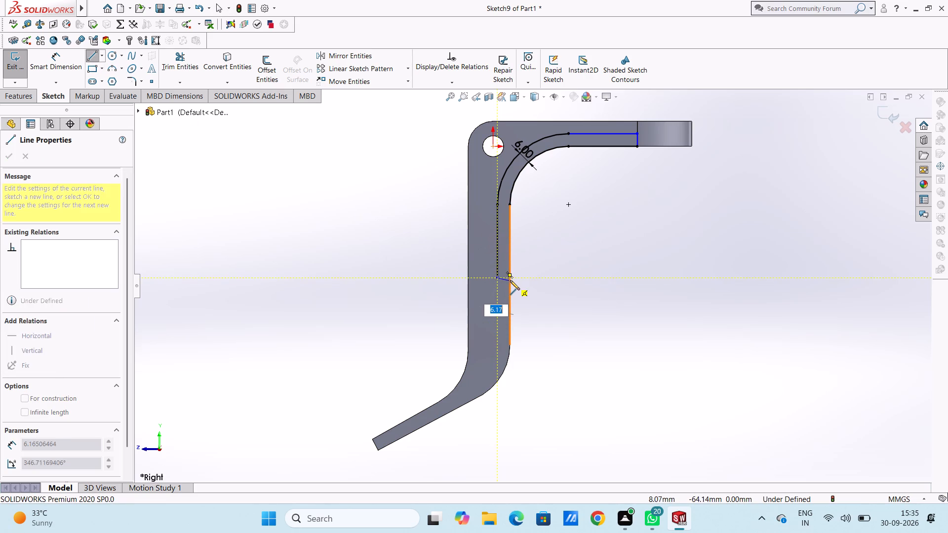
pyautogui.click(510, 280)
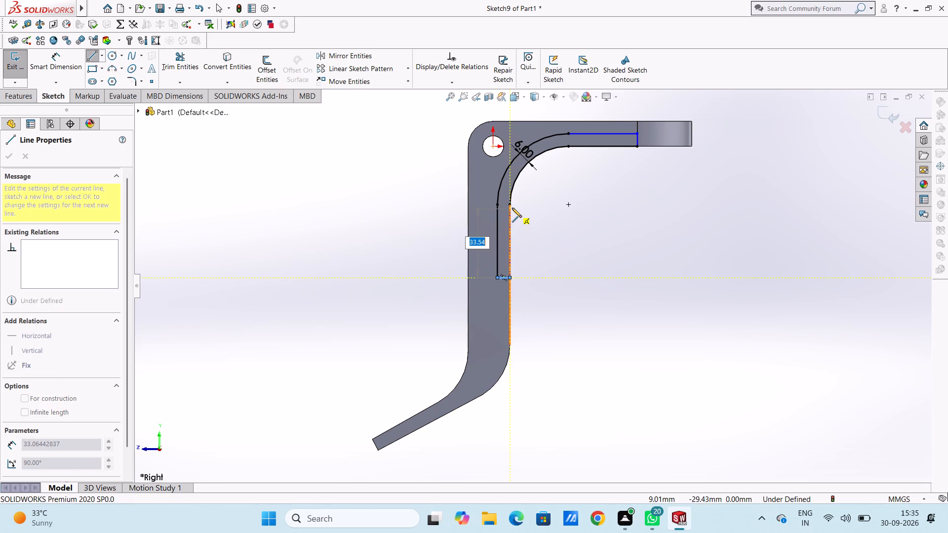
pyautogui.click(512, 205)
pyautogui.press('Escape')
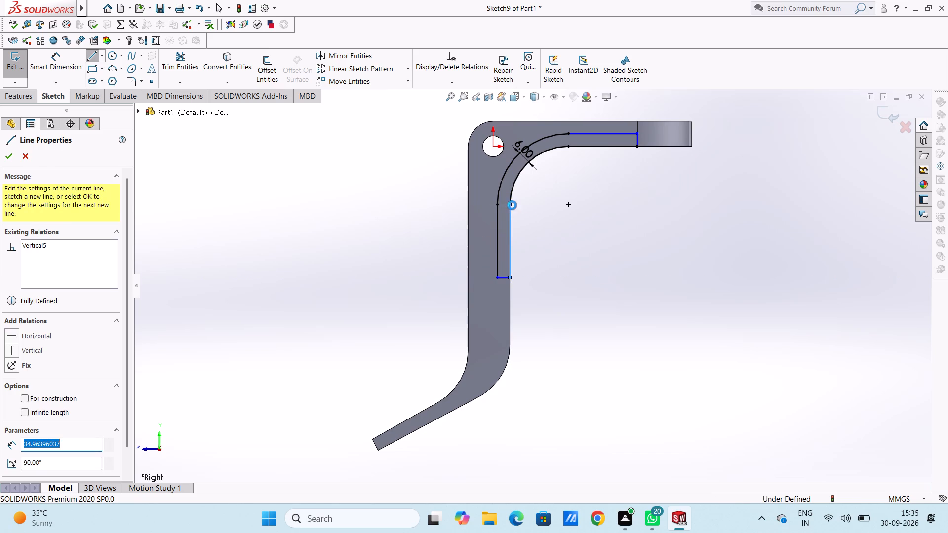
pyautogui.press('Escape')
pyautogui.press('Escape')
# Dimension the lengths of the profile's upper flange line and its vertical line below the offset arc.
pyautogui.scroll(2, 512, 205)
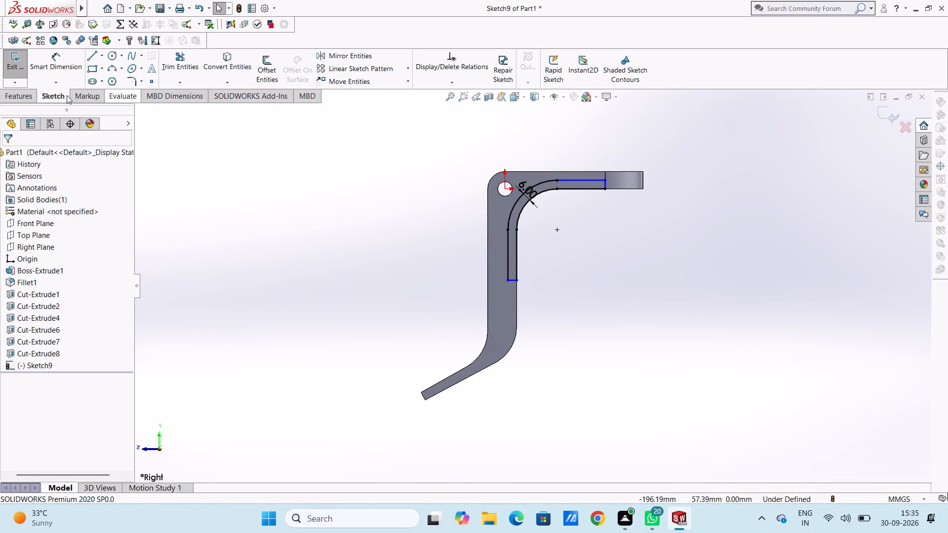
pyautogui.click(65, 71)
pyautogui.click(598, 182)
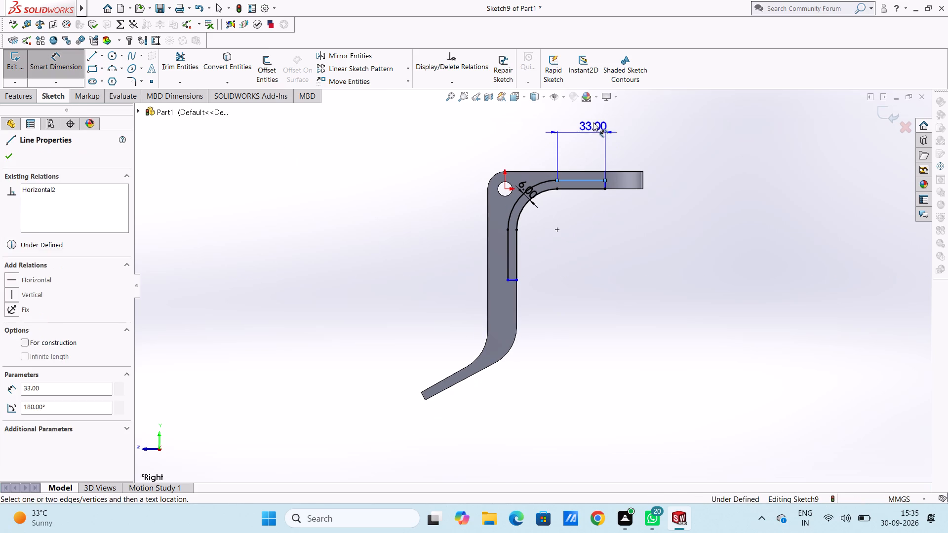
pyautogui.click(593, 121)
pyautogui.click(548, 105)
pyautogui.click(481, 136)
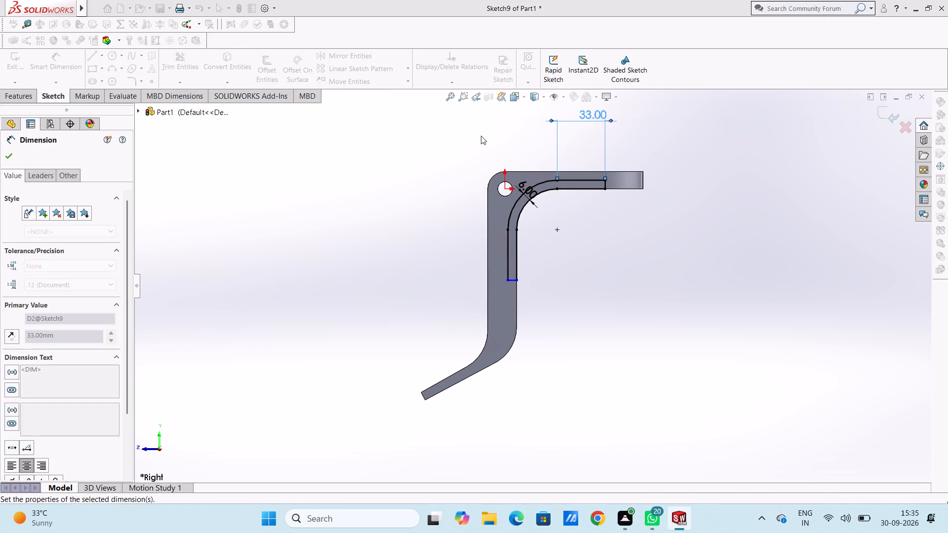
pyautogui.click(507, 264)
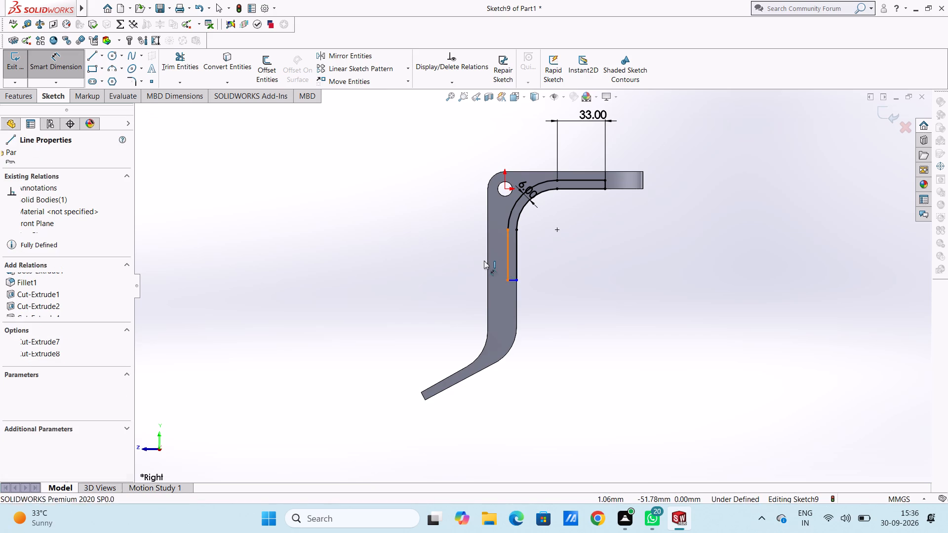
pyautogui.click(416, 259)
pyautogui.click(374, 244)
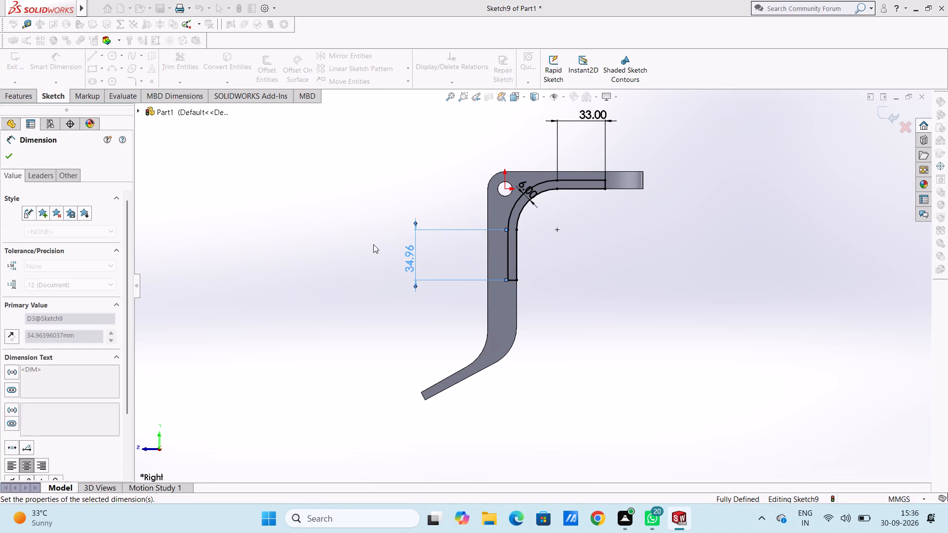
pyautogui.click(373, 244)
pyautogui.moveTo(384, 253); pyautogui.dragTo(427, 315, button='middle')
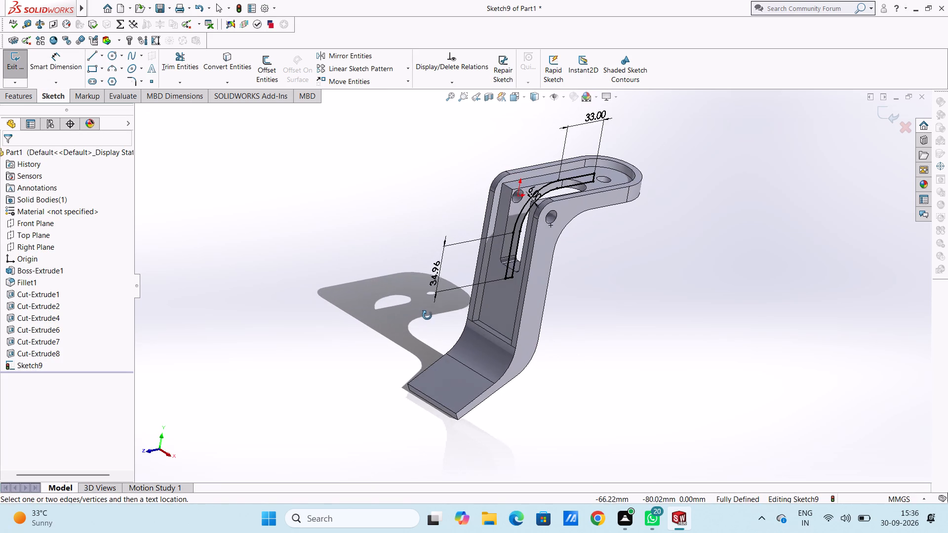
pyautogui.moveTo(427, 315); pyautogui.dragTo(427, 316, button='middle')
pyautogui.press('Escape')
pyautogui.press('Escape')
# Examine the closed side profile's position relative to the bracket's slot, pockets and bend from several angles.
pyautogui.moveTo(414, 309); pyautogui.dragTo(402, 287, button='middle')
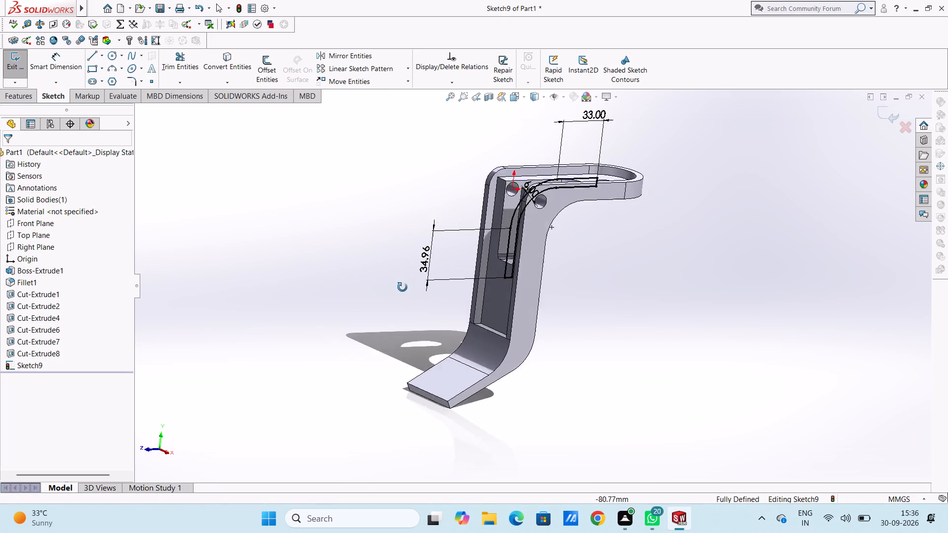
pyautogui.moveTo(402, 287); pyautogui.dragTo(411, 304, button='middle')
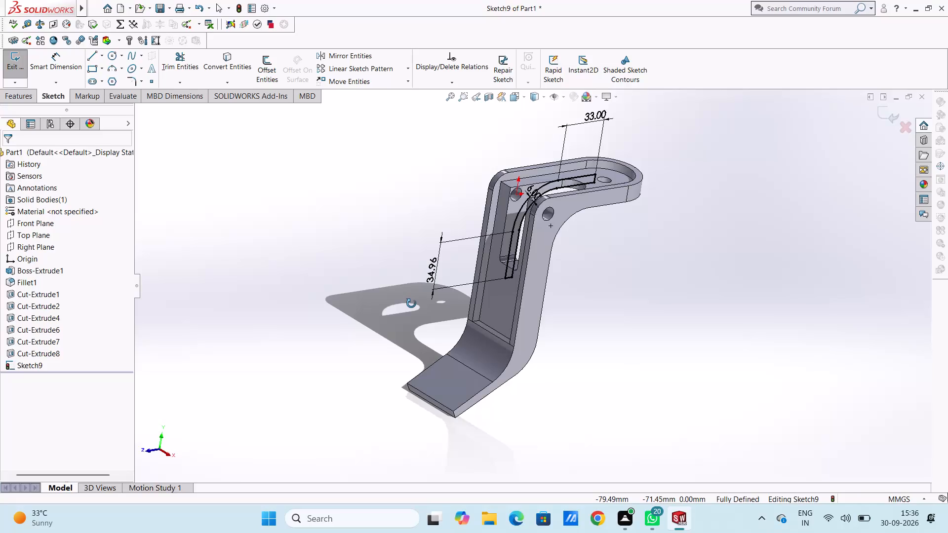
pyautogui.moveTo(411, 304); pyautogui.dragTo(400, 333, button='middle')
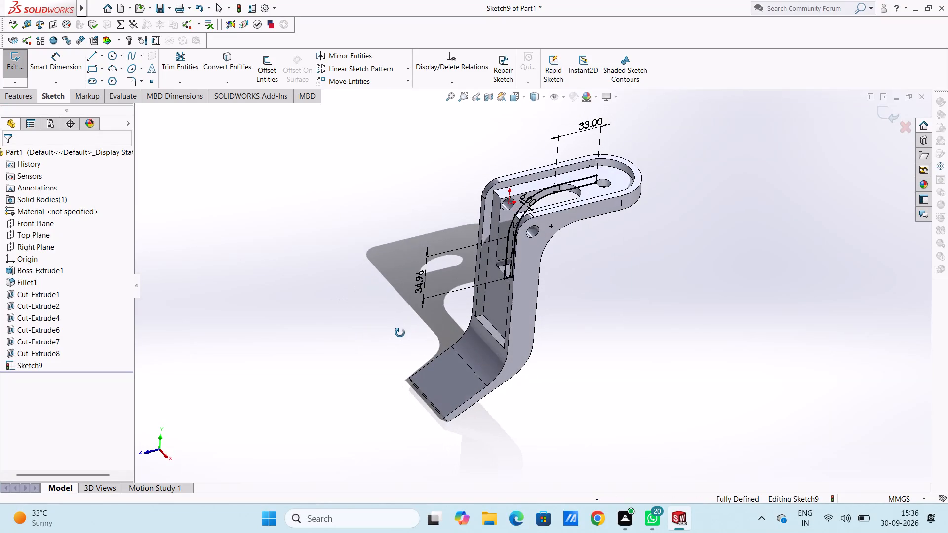
pyautogui.moveTo(400, 333); pyautogui.dragTo(412, 334, button='middle')
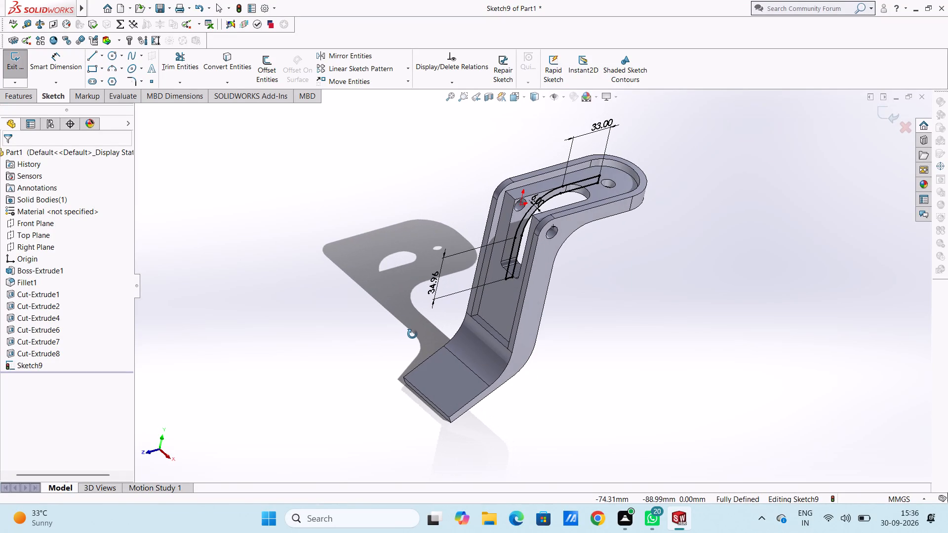
pyautogui.moveTo(412, 334); pyautogui.dragTo(408, 331, button='middle')
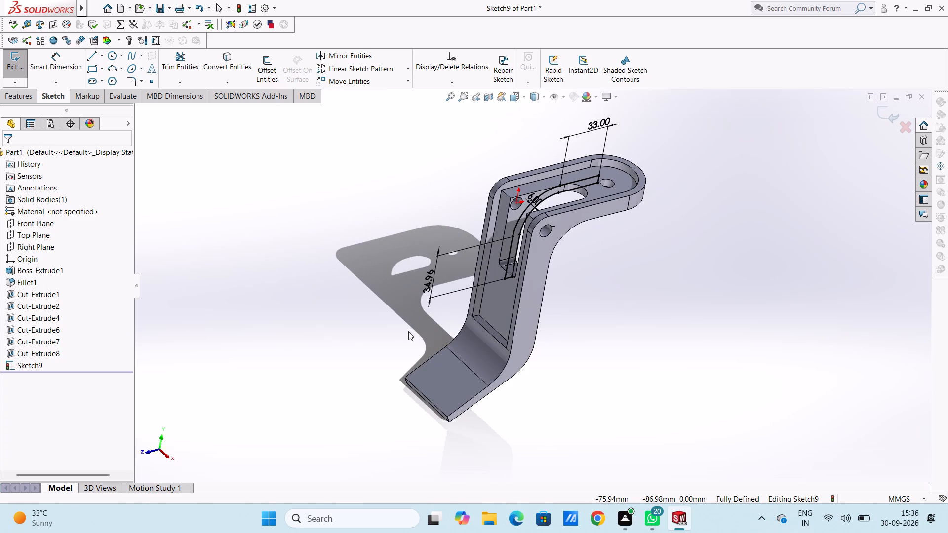
pyautogui.moveTo(625, 269); pyautogui.dragTo(632, 298, button='middle')
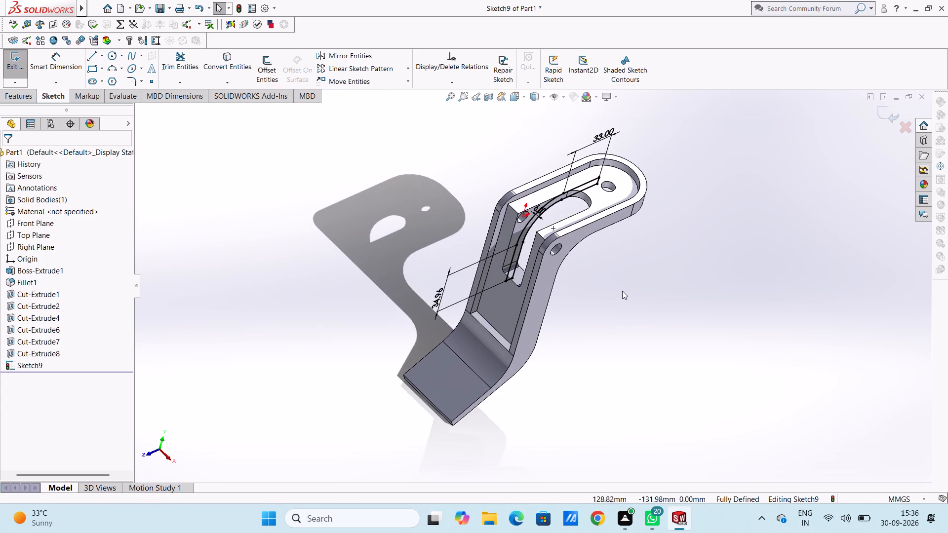
pyautogui.moveTo(622, 287); pyautogui.dragTo(612, 247, button='middle')
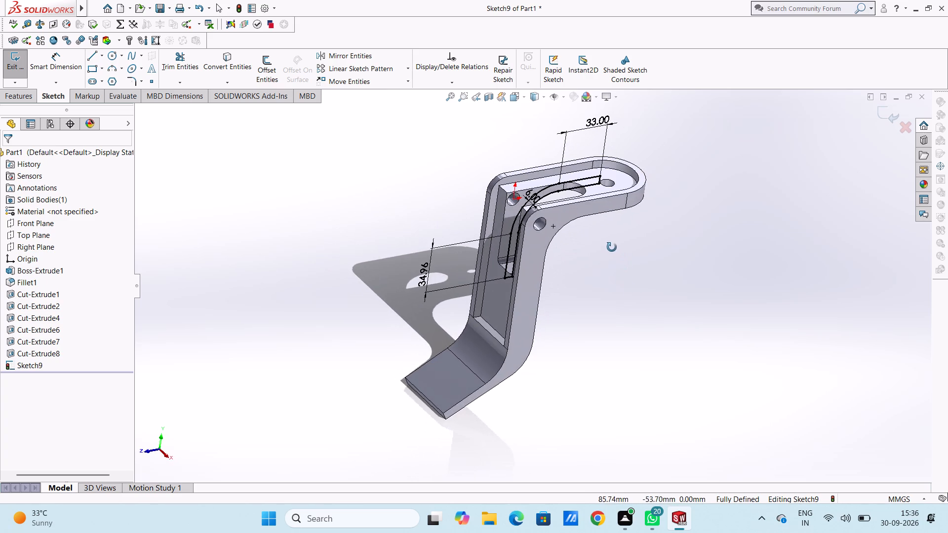
pyautogui.moveTo(612, 247); pyautogui.dragTo(621, 234, button='middle')
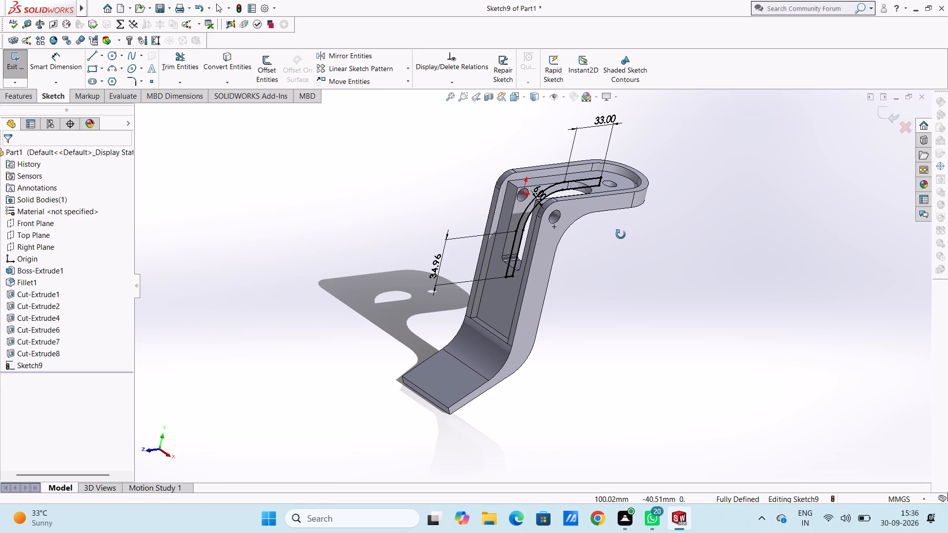
pyautogui.moveTo(621, 234); pyautogui.dragTo(609, 238, button='middle')
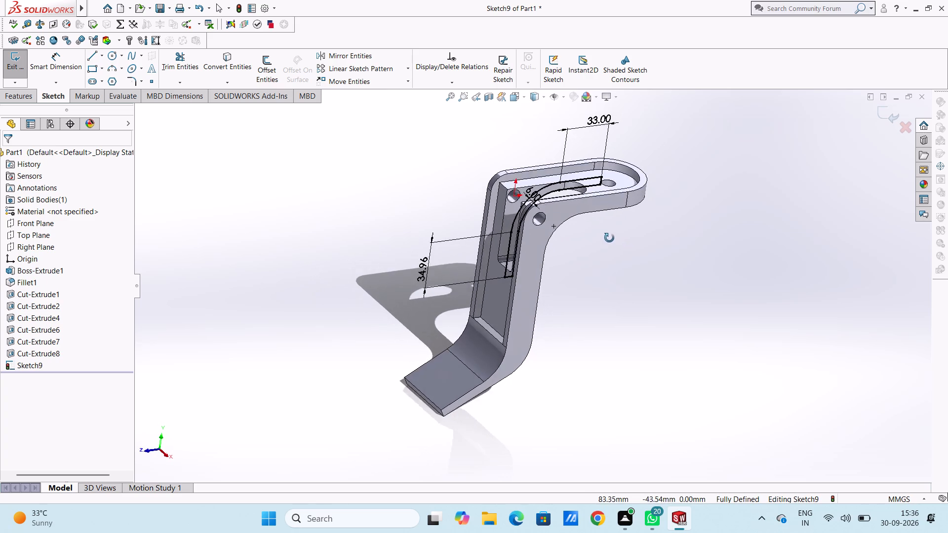
pyautogui.moveTo(609, 238); pyautogui.dragTo(587, 195, button='middle')
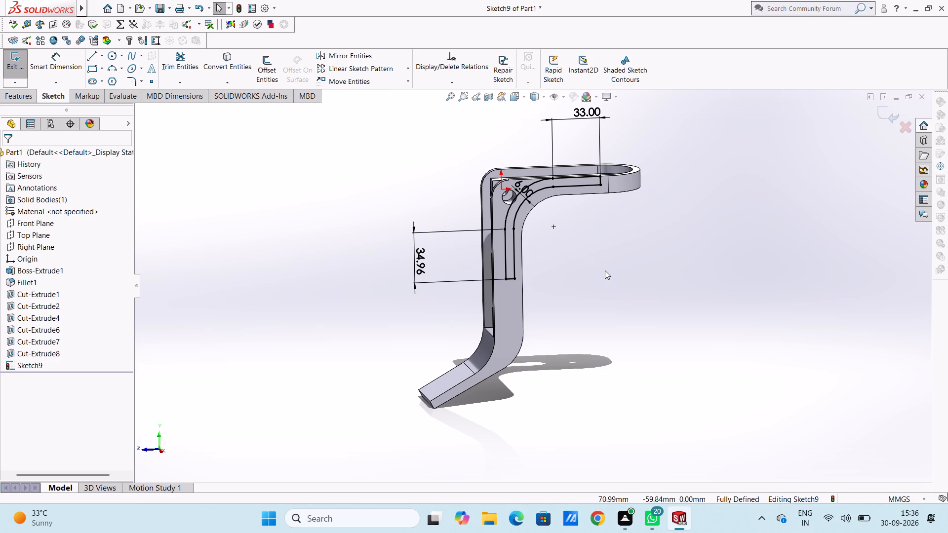
# Sketch connected lines from the outer arc's upper end: about 50 mm horizontally past the leg's outer edge, about 66 mm down, and back to the profile's vertical line.
pyautogui.hotkey('ctrl', '4')
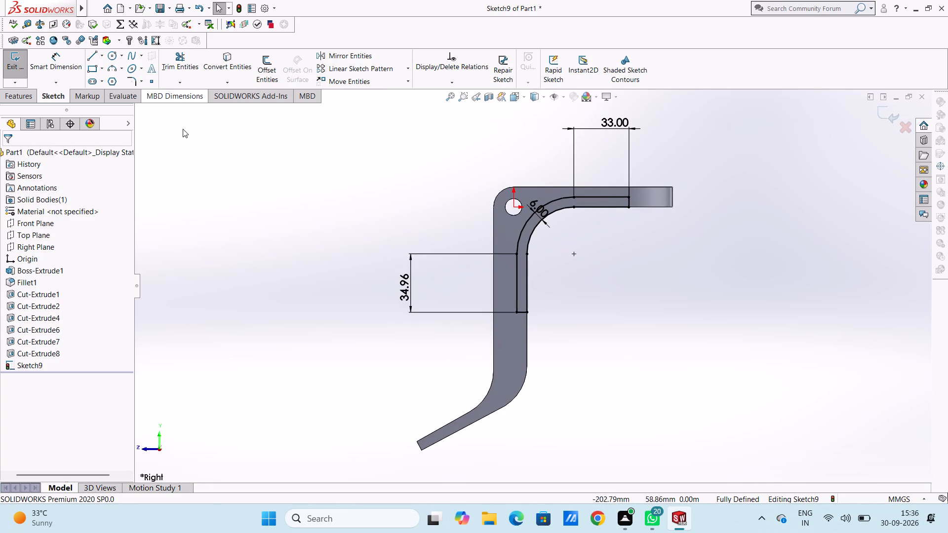
pyautogui.click(91, 58)
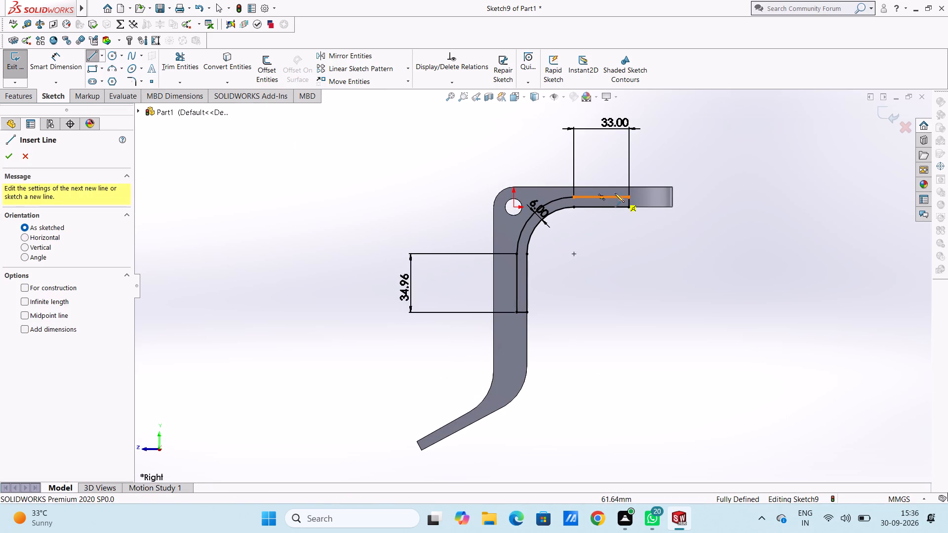
pyautogui.middleClick(444, 168)
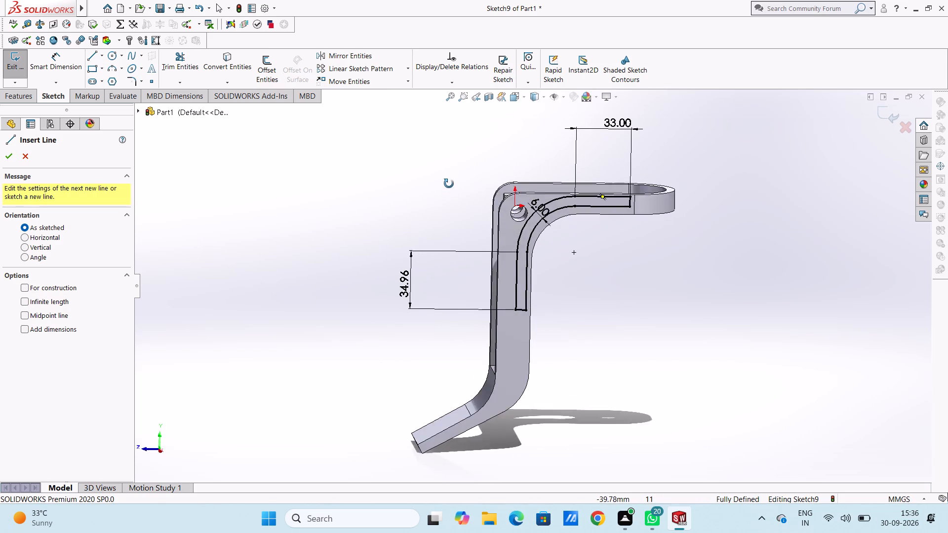
pyautogui.hotkey('ctrl', '4')
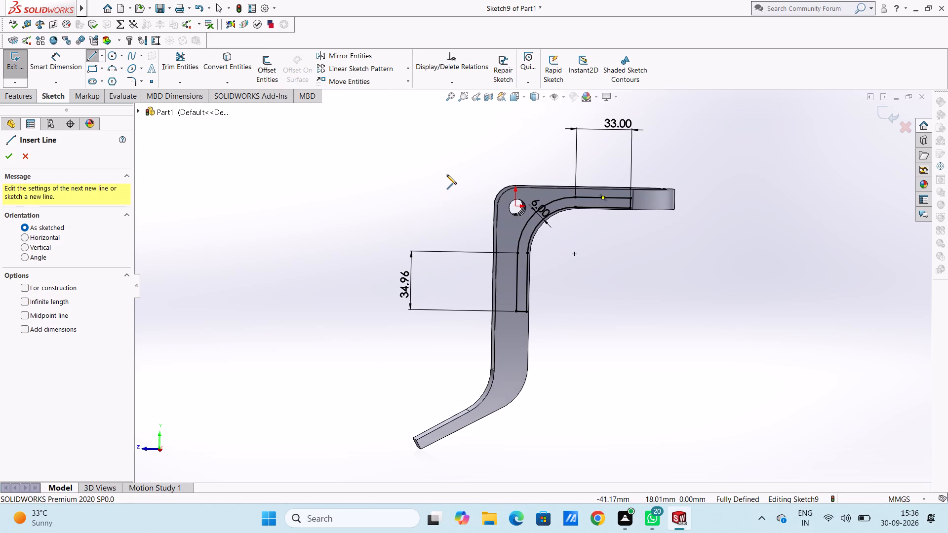
pyautogui.click(573, 197)
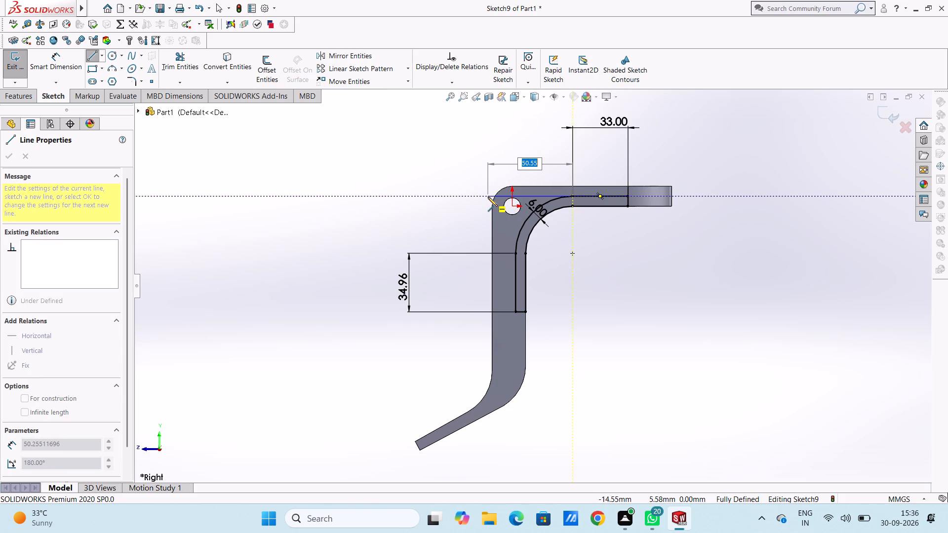
pyautogui.click(488, 197)
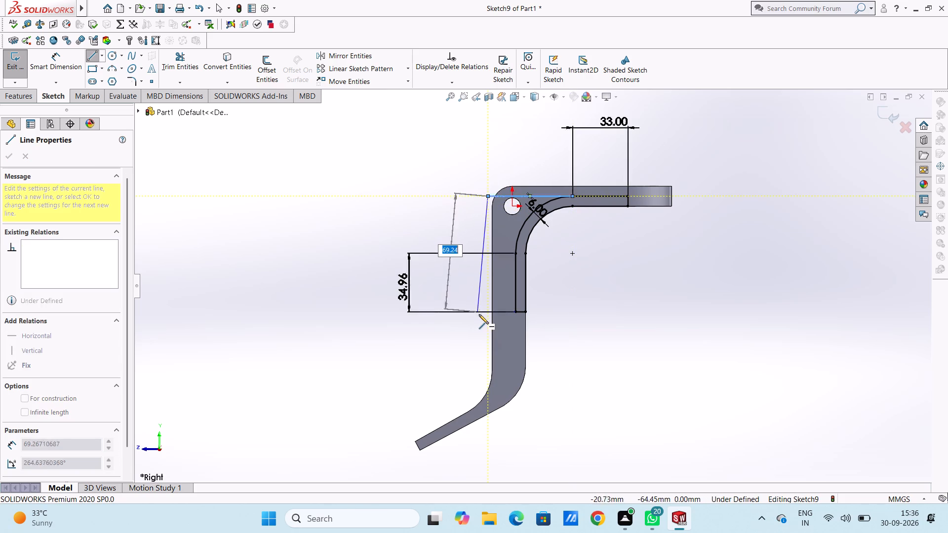
pyautogui.click(487, 307)
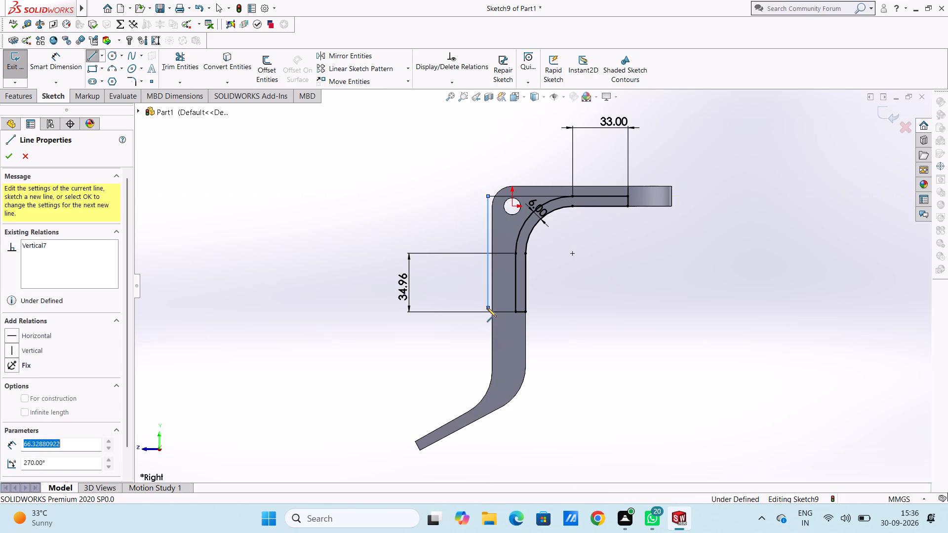
pyautogui.click(514, 308)
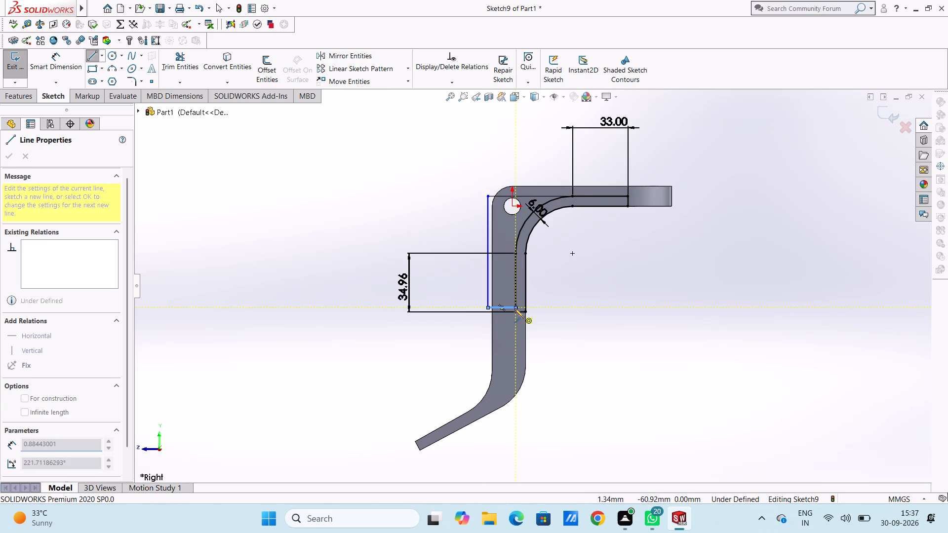
pyautogui.press('Escape')
pyautogui.press('Escape')
# Start a blind extruded cut of the two regions enclosed by the new lines and the arc profile, with a depth of 10 mm.
pyautogui.moveTo(412, 200); pyautogui.dragTo(433, 224, button='middle')
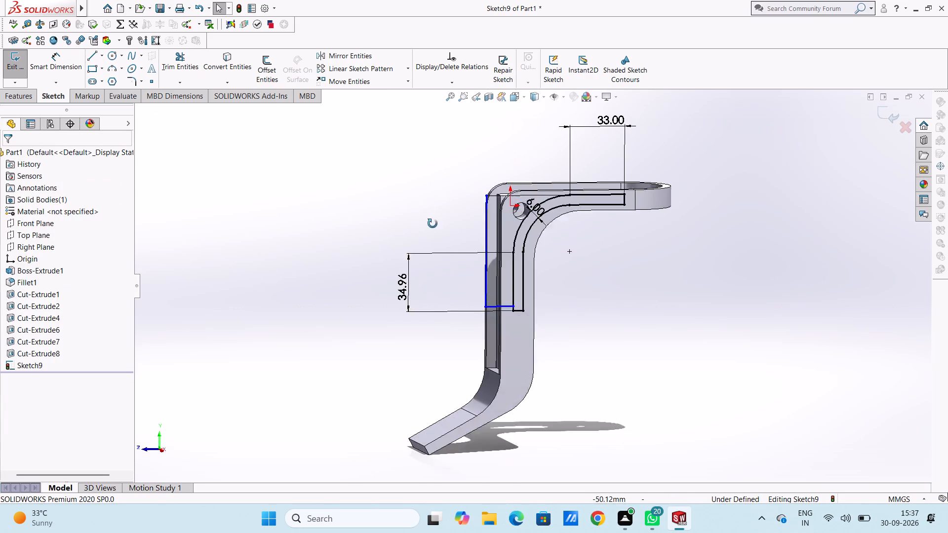
pyautogui.moveTo(433, 224); pyautogui.dragTo(459, 260, button='middle')
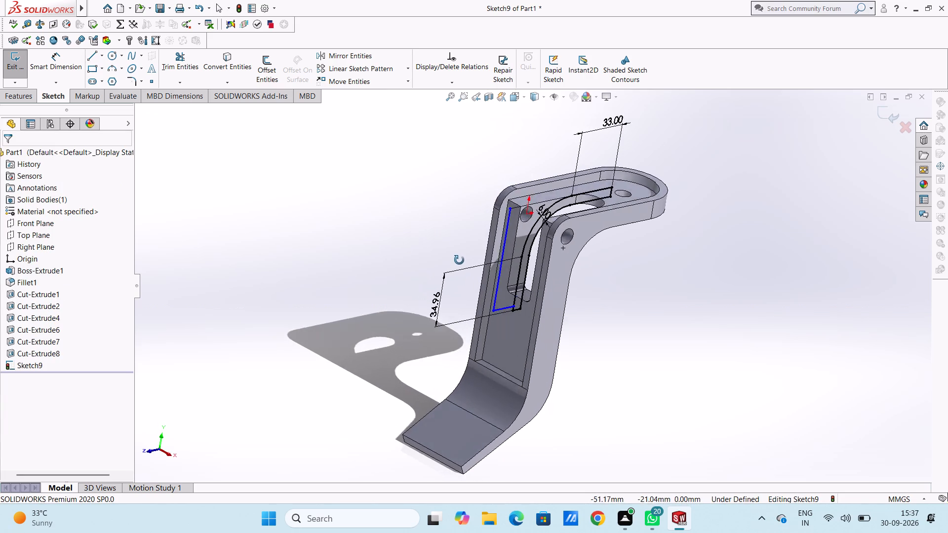
pyautogui.moveTo(459, 260); pyautogui.dragTo(455, 256, button='middle')
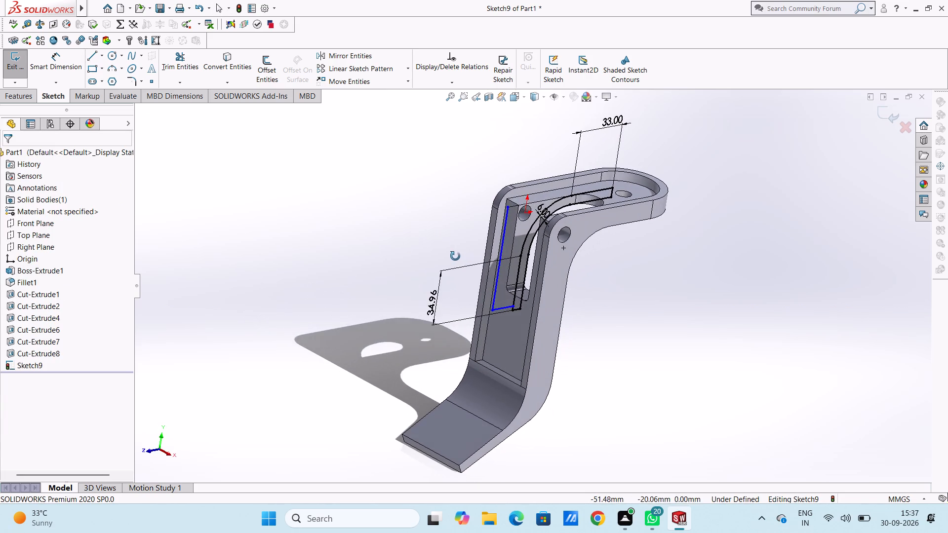
pyautogui.moveTo(455, 256); pyautogui.dragTo(441, 246, button='middle')
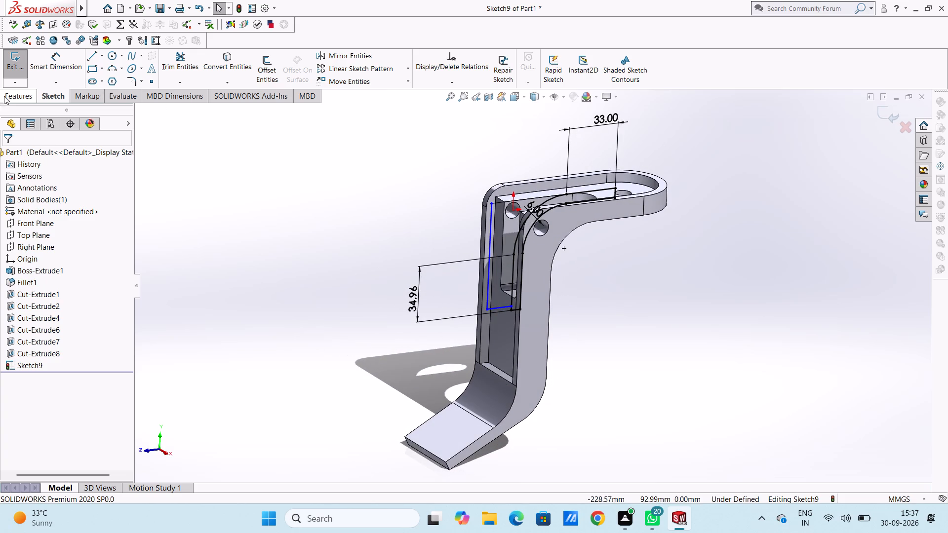
pyautogui.click(4, 95)
pyautogui.click(156, 65)
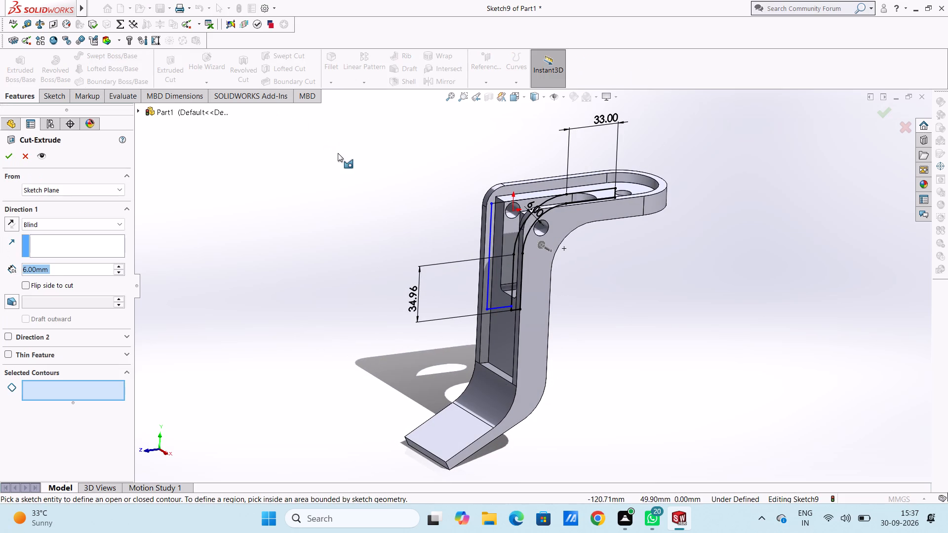
pyautogui.moveTo(347, 157); pyautogui.dragTo(364, 179, button='middle')
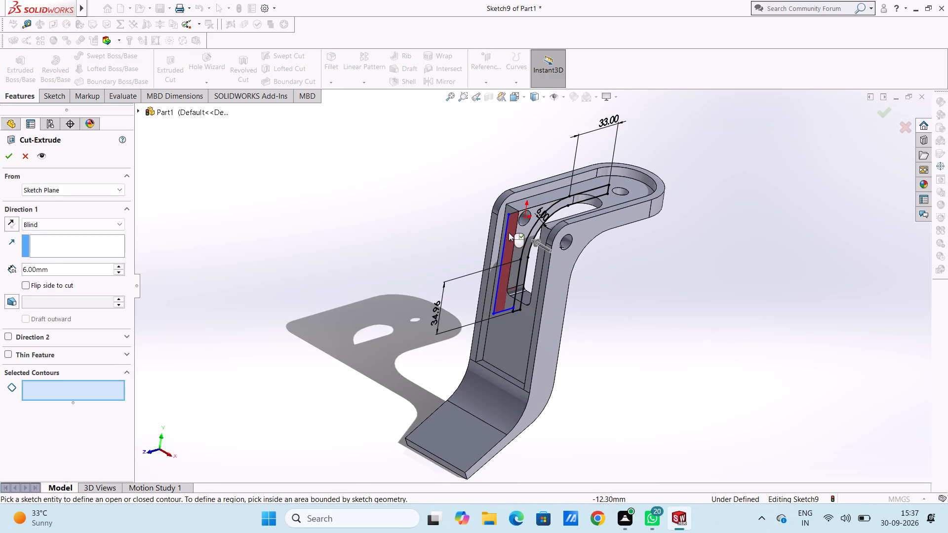
pyautogui.click(509, 232)
pyautogui.click(521, 234)
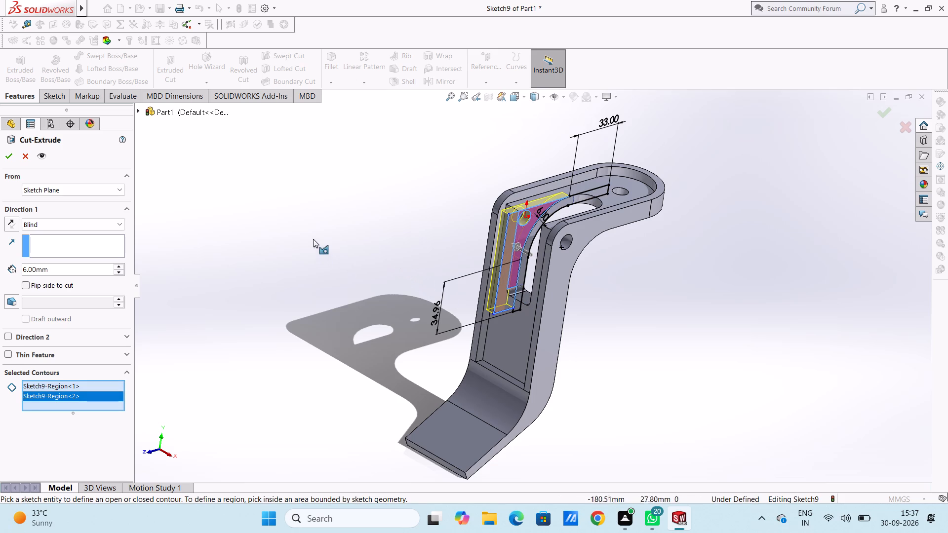
pyautogui.moveTo(313, 240); pyautogui.dragTo(329, 294, button='middle')
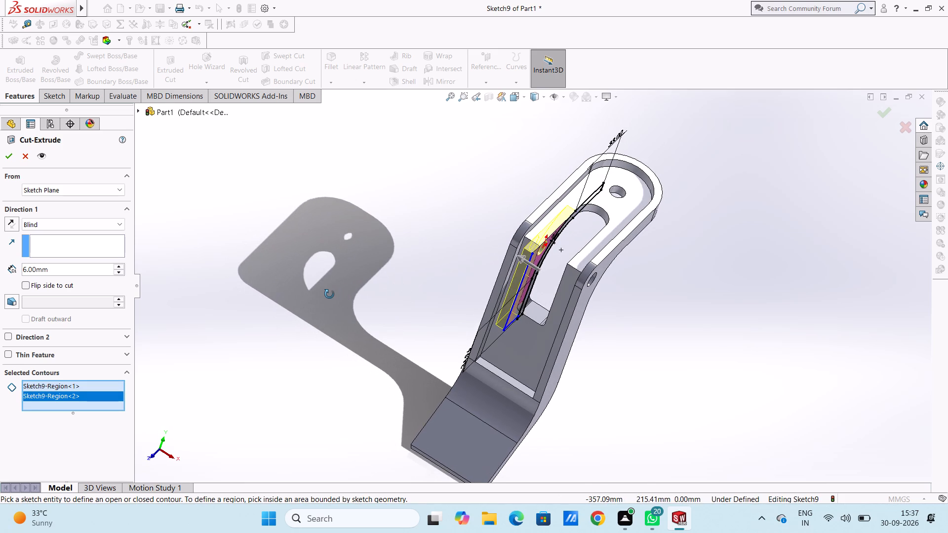
pyautogui.moveTo(329, 294); pyautogui.dragTo(327, 306, button='middle')
pyautogui.scroll(-1, 326, 306)
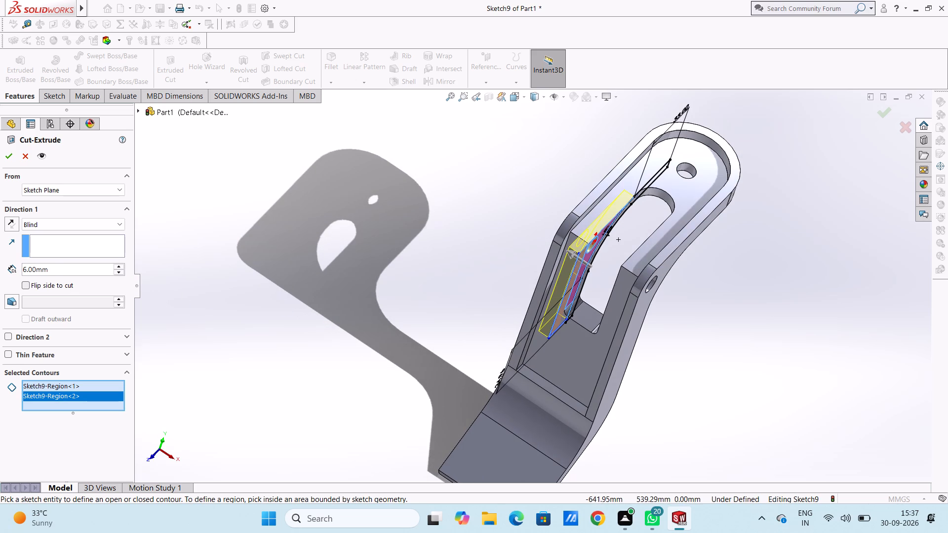
pyautogui.doubleClick(75, 270)
pyautogui.write('10')
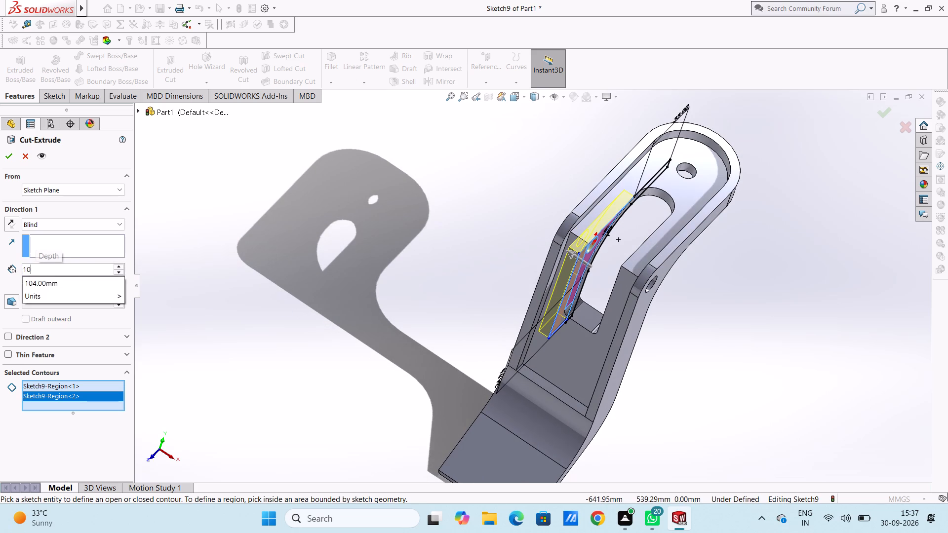
pyautogui.press('Return')
pyautogui.moveTo(495, 180); pyautogui.dragTo(493, 202, button='middle')
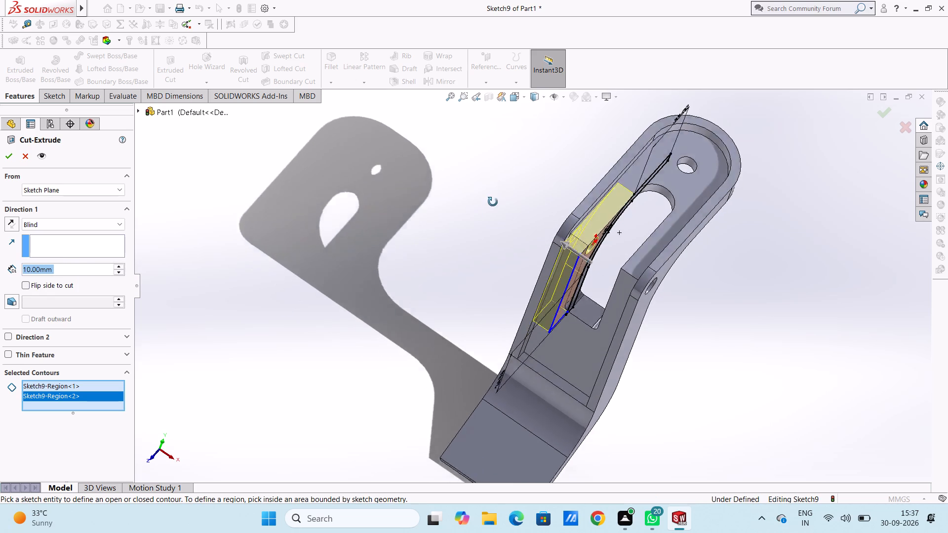
pyautogui.moveTo(493, 202); pyautogui.dragTo(510, 192, button='middle')
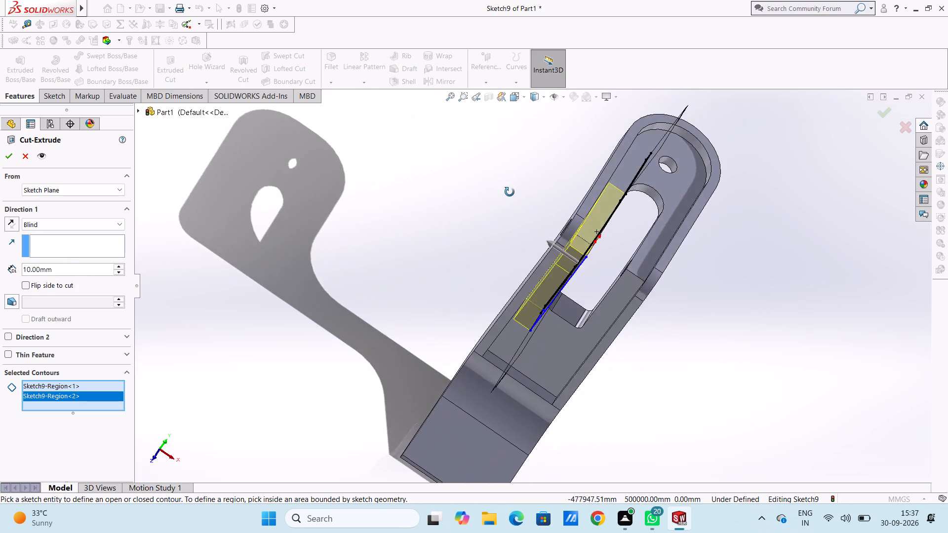
pyautogui.moveTo(510, 192); pyautogui.dragTo(506, 173, button='middle')
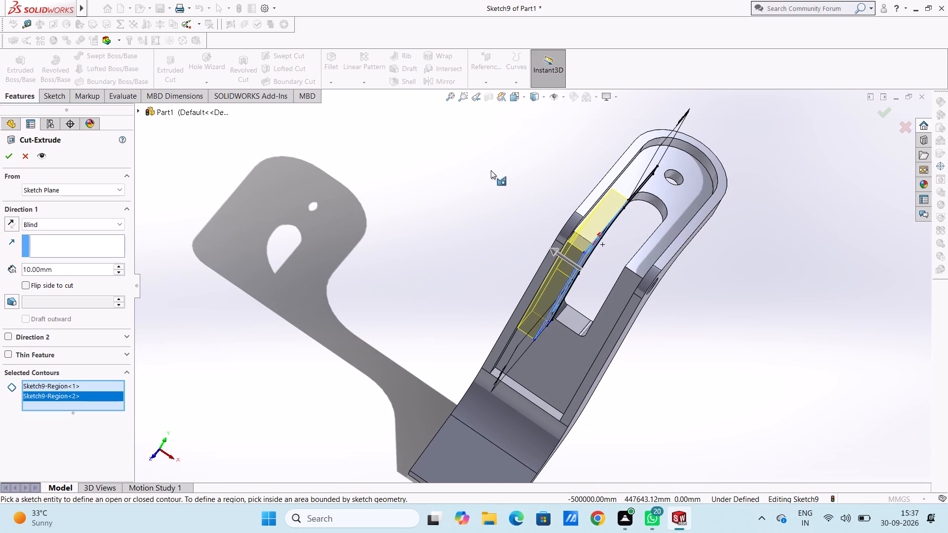
# Set the blind cut depth to 11 mm and apply the extruded cut.
pyautogui.doubleClick(87, 266)
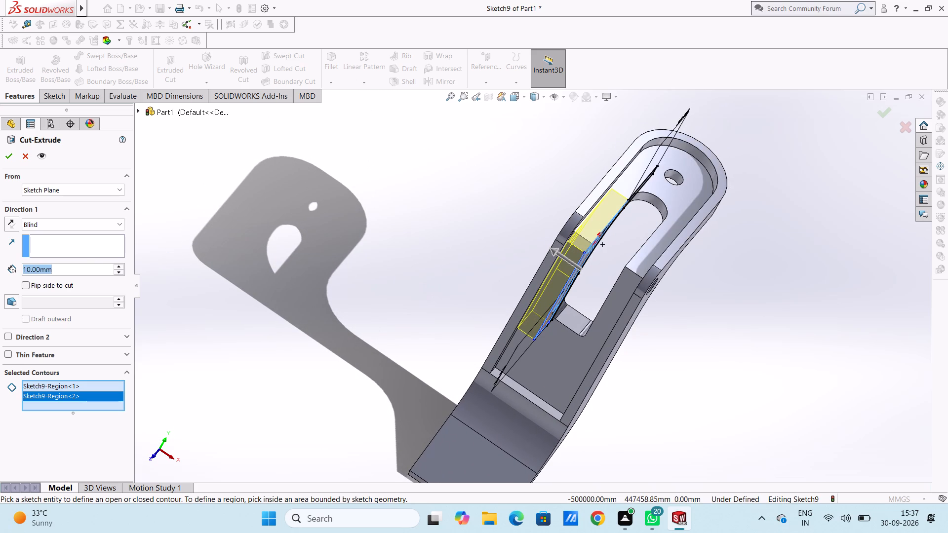
pyautogui.write('11')
pyautogui.press('Return')
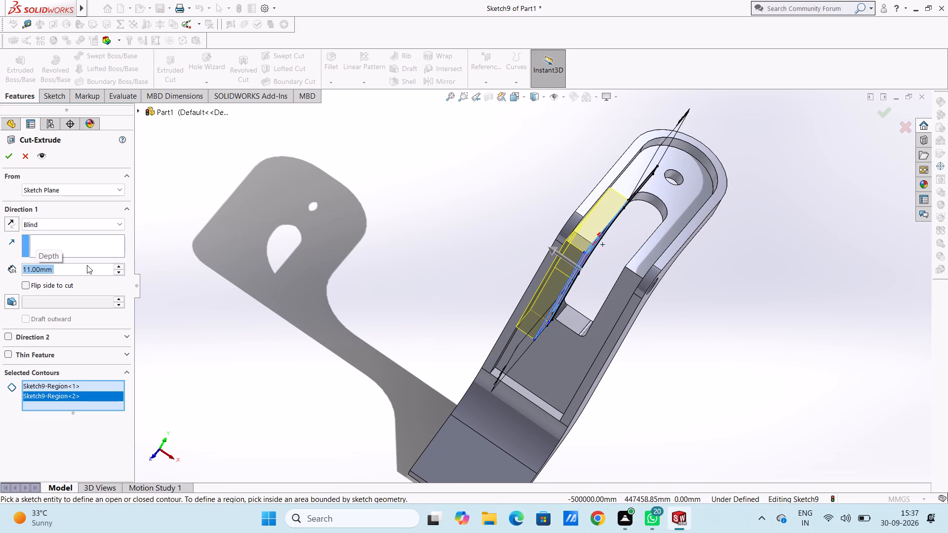
pyautogui.click(6, 158)
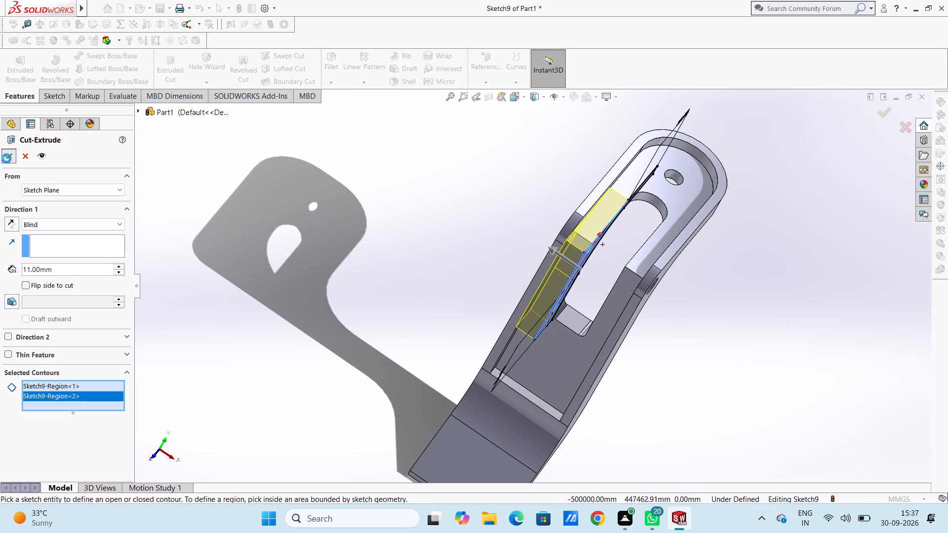
# Examine the new cut beside the slot and both inner sides of the bracket from several angles.
pyautogui.click(344, 271)
pyautogui.moveTo(383, 271); pyautogui.dragTo(362, 228, button='middle')
pyautogui.moveTo(362, 267); pyautogui.dragTo(343, 266, button='middle')
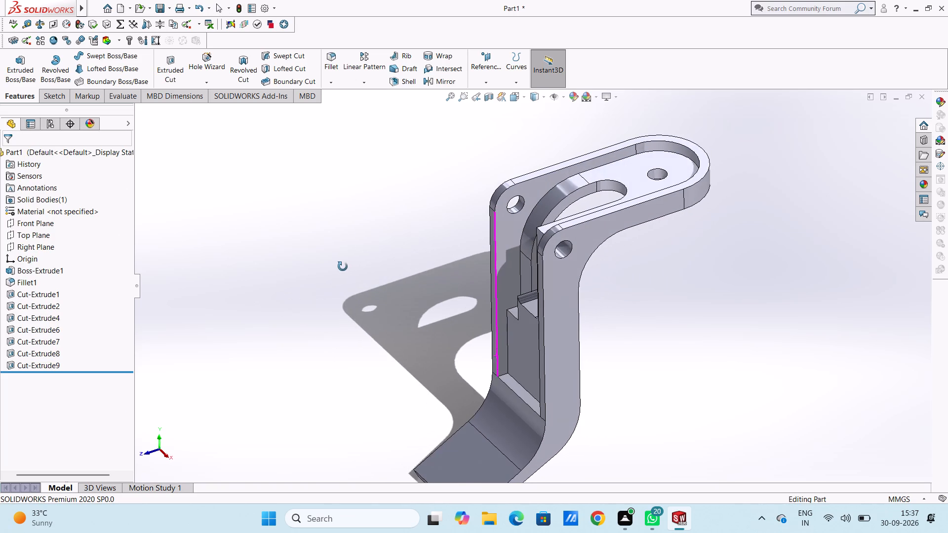
pyautogui.moveTo(343, 266); pyautogui.dragTo(340, 266, button='middle')
pyautogui.click(354, 278)
pyautogui.moveTo(424, 246); pyautogui.dragTo(440, 269, button='middle')
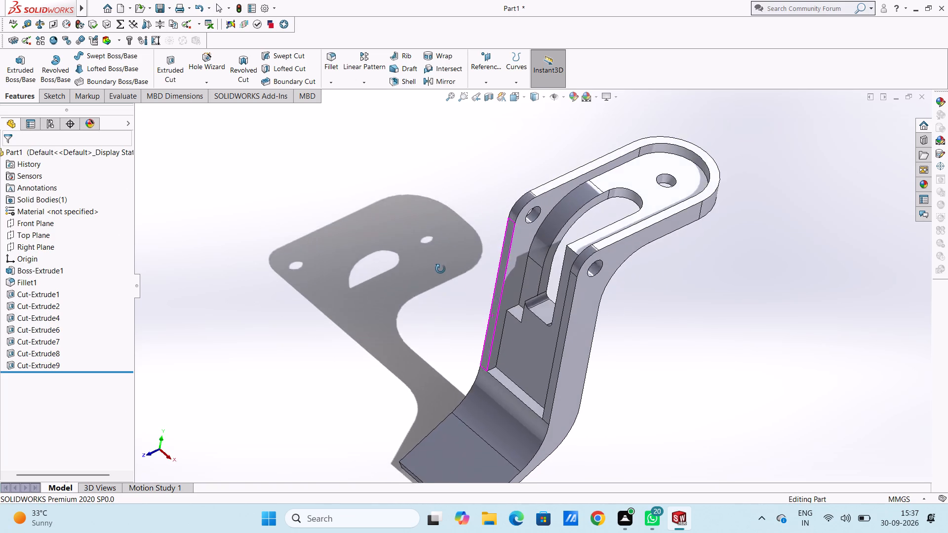
pyautogui.moveTo(440, 269); pyautogui.dragTo(433, 271, button='middle')
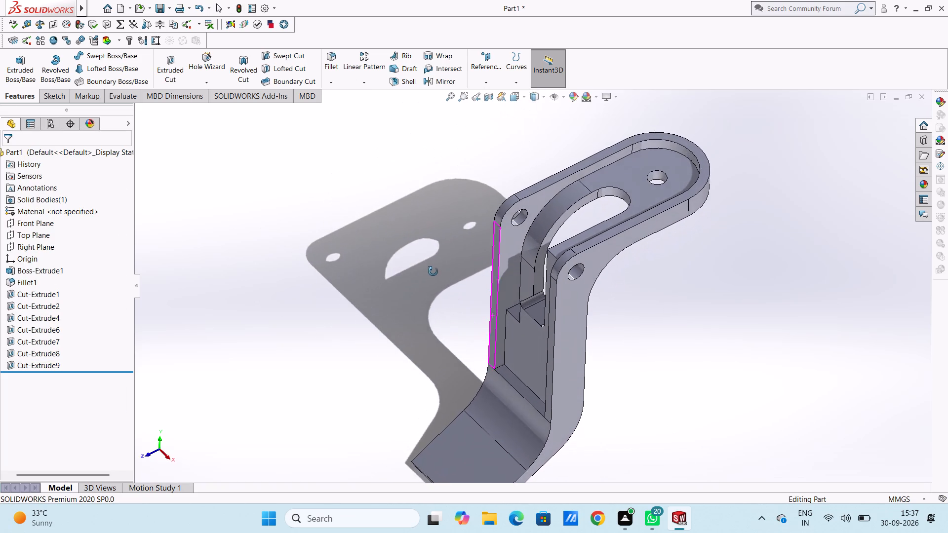
pyautogui.moveTo(433, 271); pyautogui.dragTo(434, 247, button='middle')
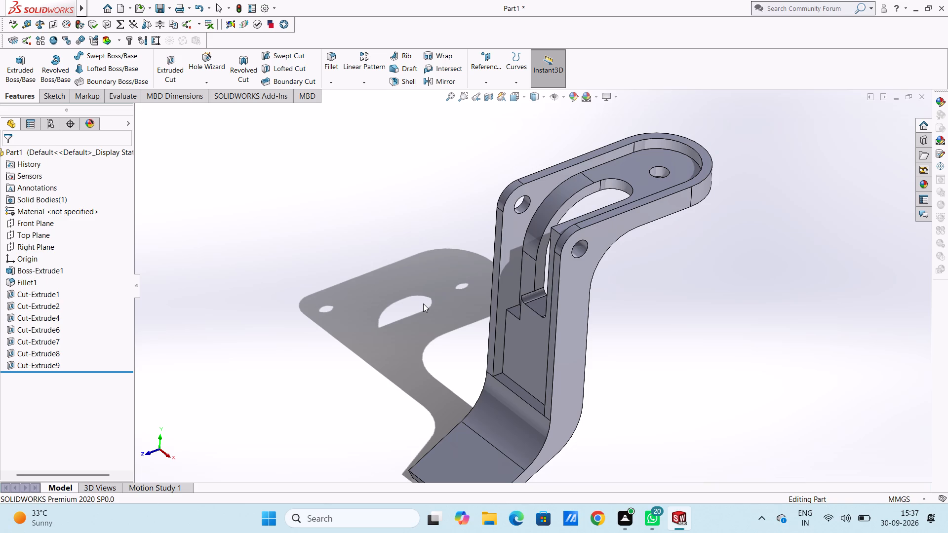
pyautogui.scroll(1, 423, 304)
pyautogui.scroll(1, 450, 269)
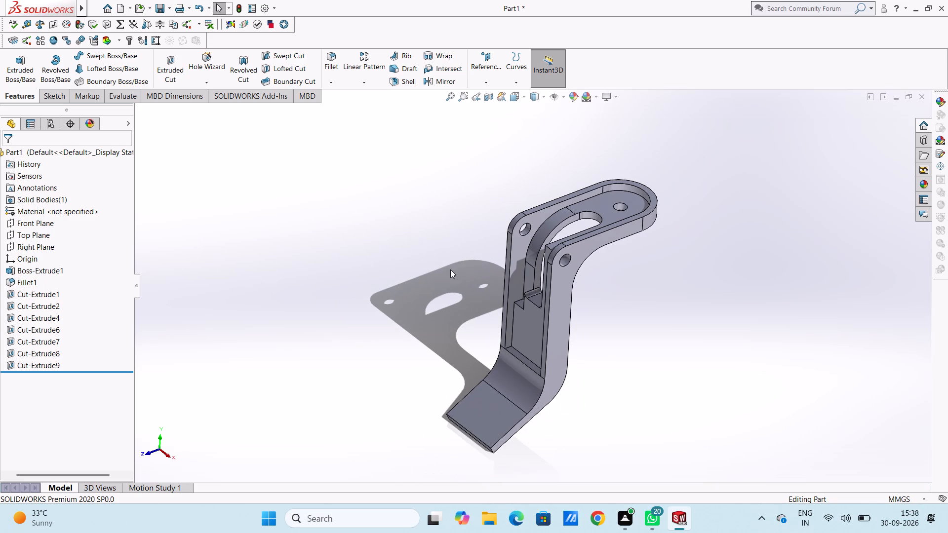
pyautogui.moveTo(446, 269); pyautogui.dragTo(432, 244, button='middle')
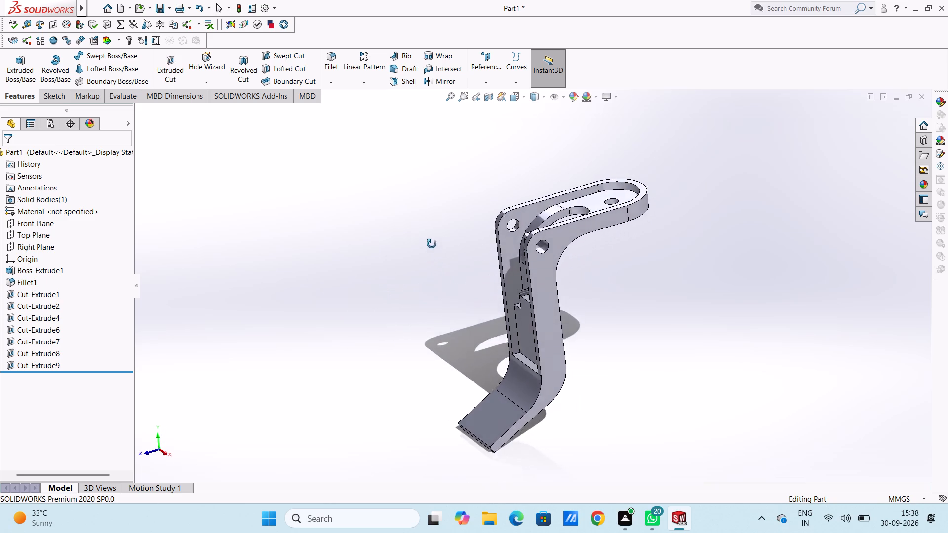
pyautogui.moveTo(432, 244); pyautogui.dragTo(546, 388, button='middle')
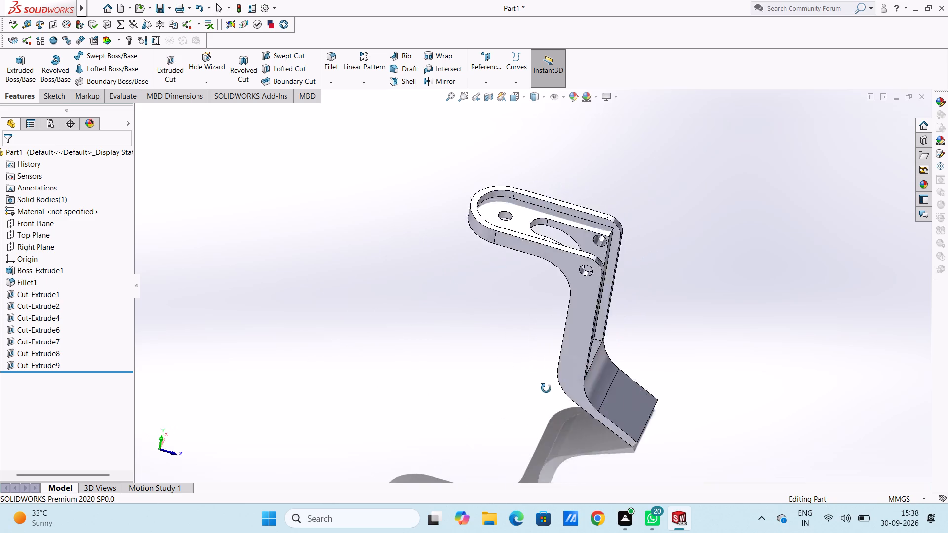
pyautogui.moveTo(546, 388); pyautogui.dragTo(532, 369, button='middle')
pyautogui.scroll(1, 549, 385)
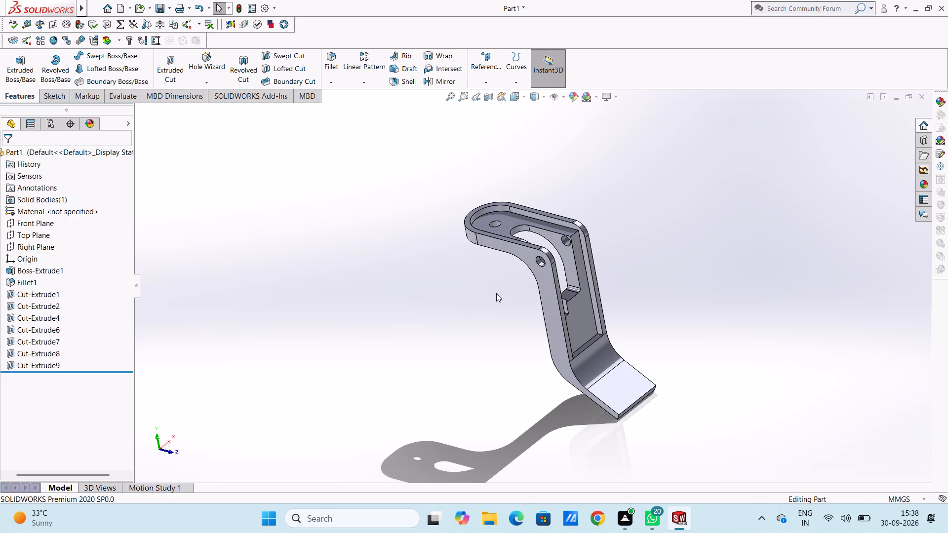
# On the opposite inner side face beside the slot, sketch a 6 mm offset of the bracket's inner horizontal, arc and vertical edges, reversed into the material.
pyautogui.click(566, 254)
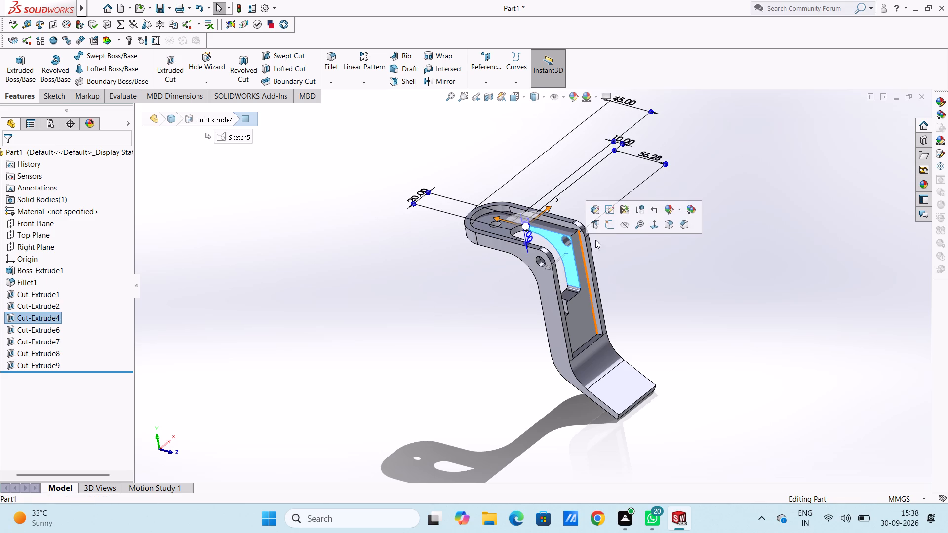
pyautogui.click(613, 228)
pyautogui.click(403, 317)
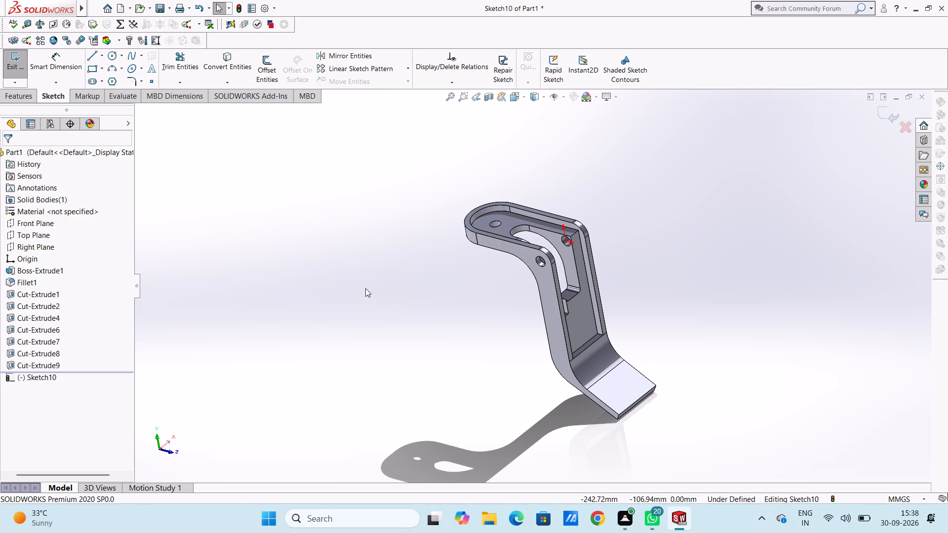
pyautogui.hotkey('ctrl', '3')
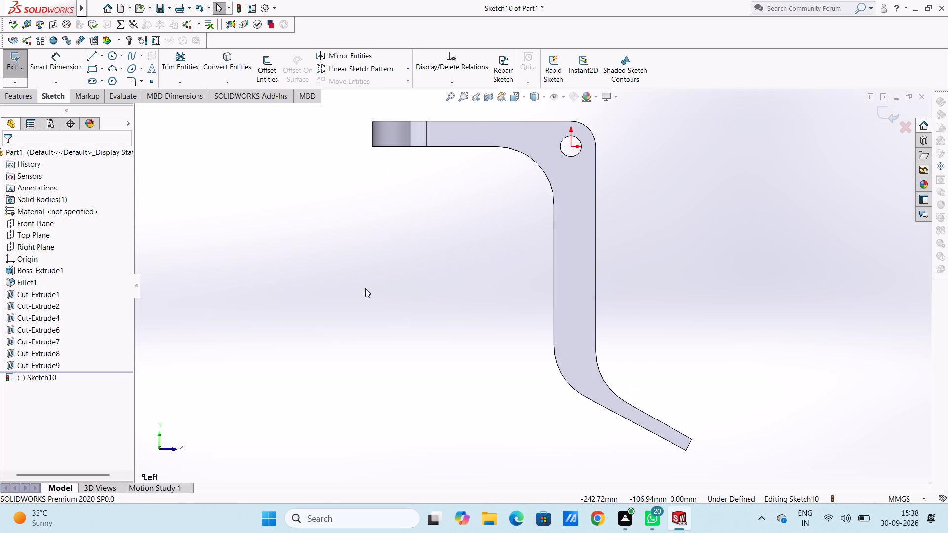
pyautogui.scroll(3, 365, 288)
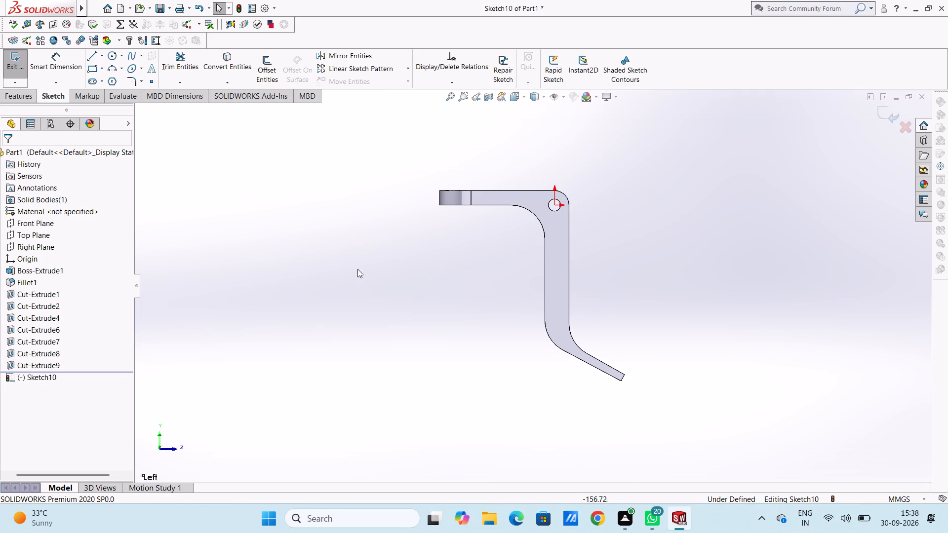
pyautogui.click(266, 62)
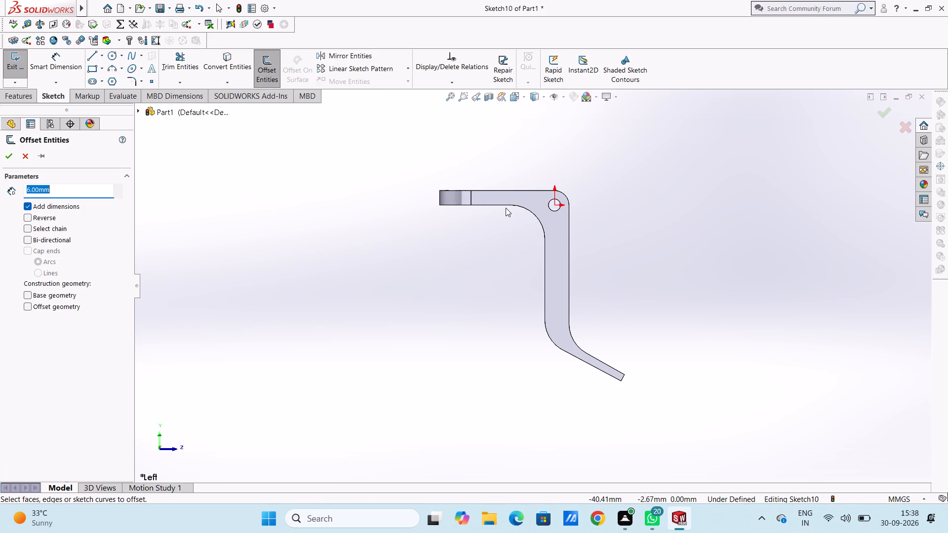
pyautogui.click(505, 205)
pyautogui.click(527, 210)
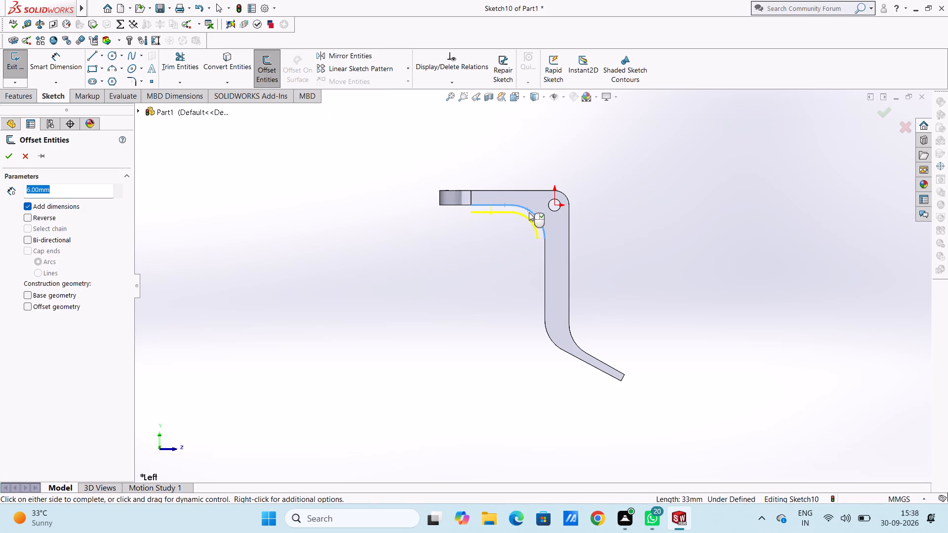
pyautogui.click(544, 256)
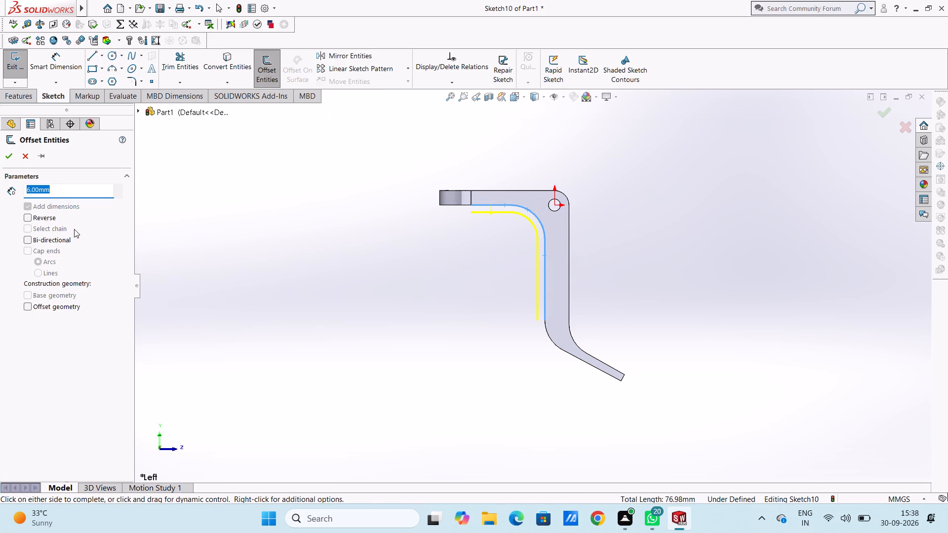
pyautogui.click(25, 217)
pyautogui.click(6, 158)
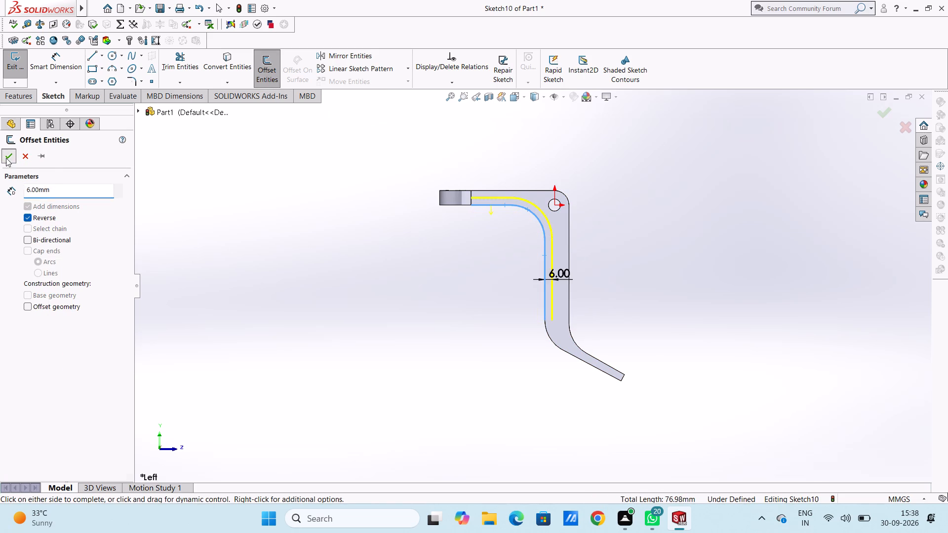
# Sketch connected lines from the offset arc's upper end: up to the top edge, horizontally past the leg's outer edge, down, and about 19 mm back to the vertical offset line.
pyautogui.click(95, 56)
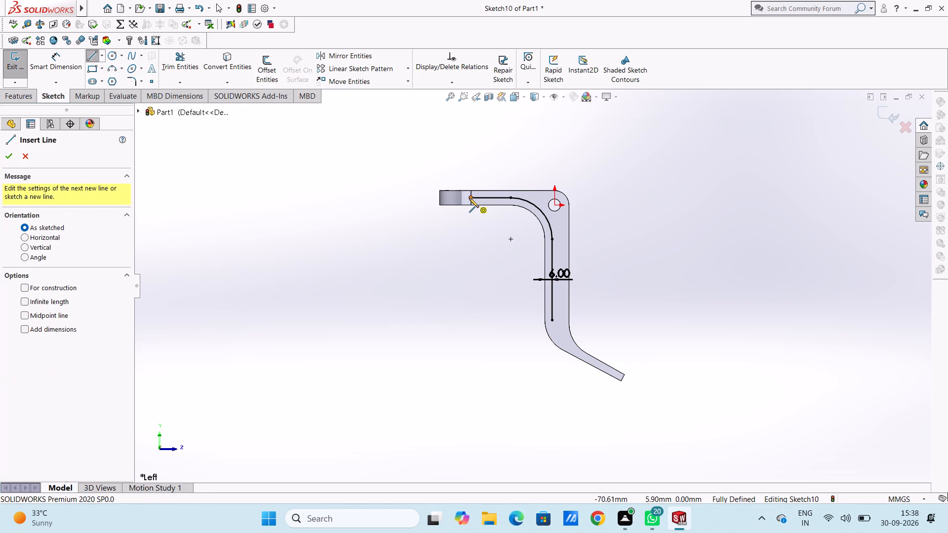
pyautogui.moveTo(546, 152); pyautogui.dragTo(545, 249, button='middle')
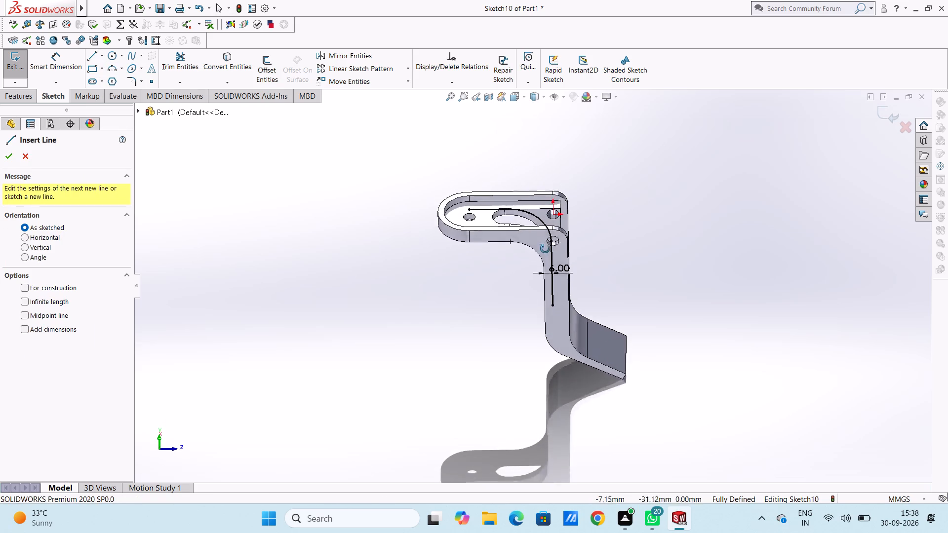
pyautogui.moveTo(545, 249); pyautogui.dragTo(543, 331, button='middle')
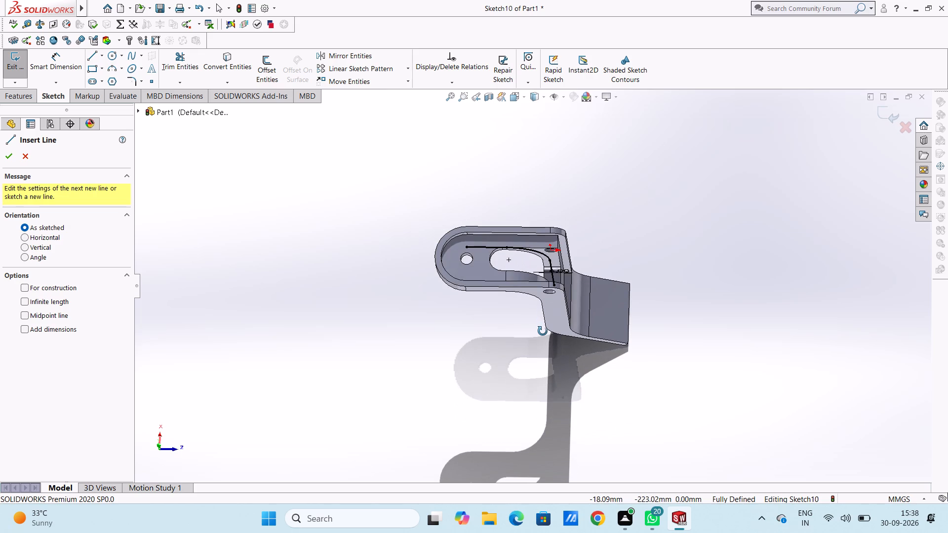
pyautogui.moveTo(543, 331); pyautogui.dragTo(544, 328, button='middle')
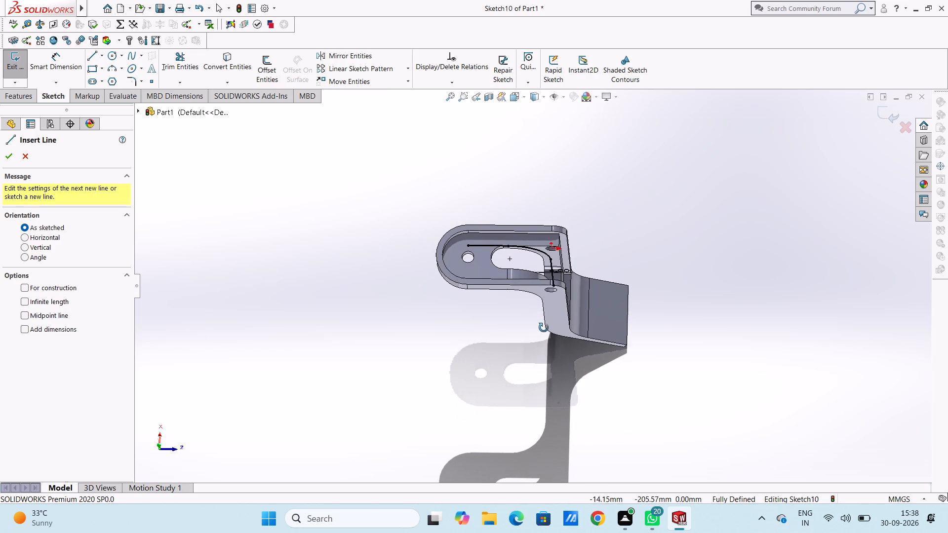
pyautogui.moveTo(544, 328); pyautogui.dragTo(548, 206, button='middle')
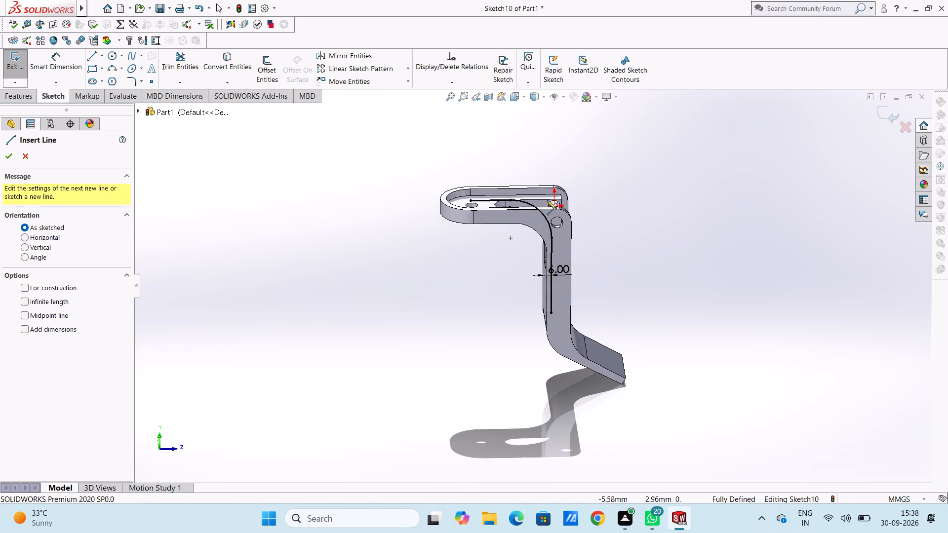
pyautogui.hotkey('ctrl', '3')
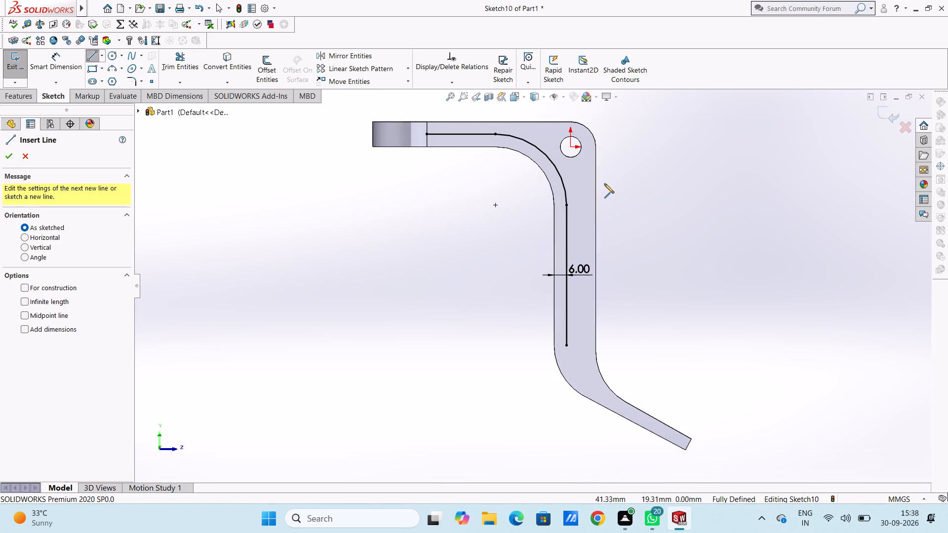
pyautogui.click(495, 133)
pyautogui.click(495, 119)
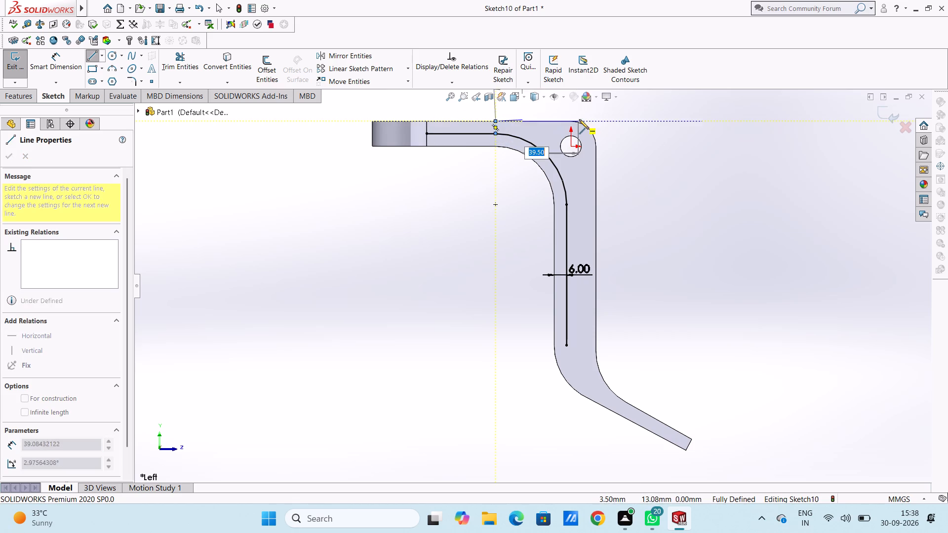
pyautogui.click(606, 121)
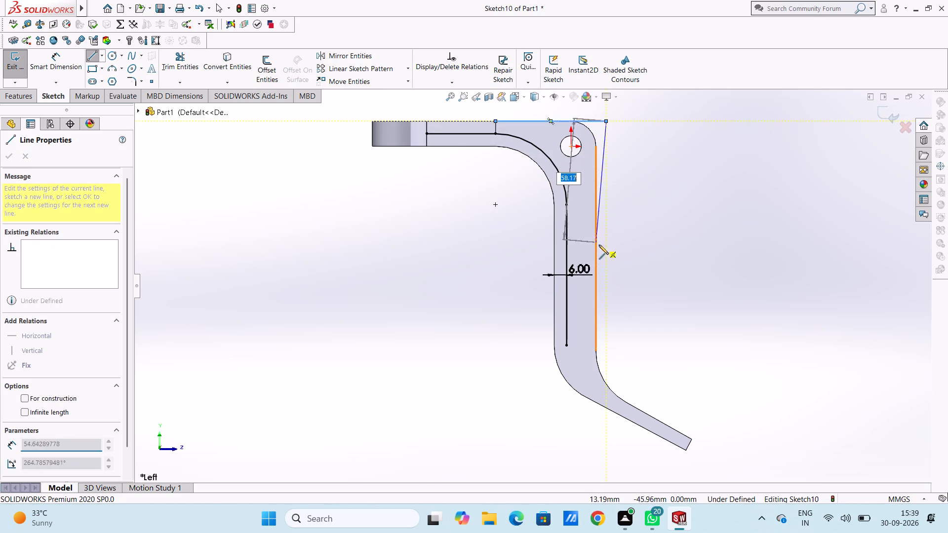
pyautogui.click(608, 266)
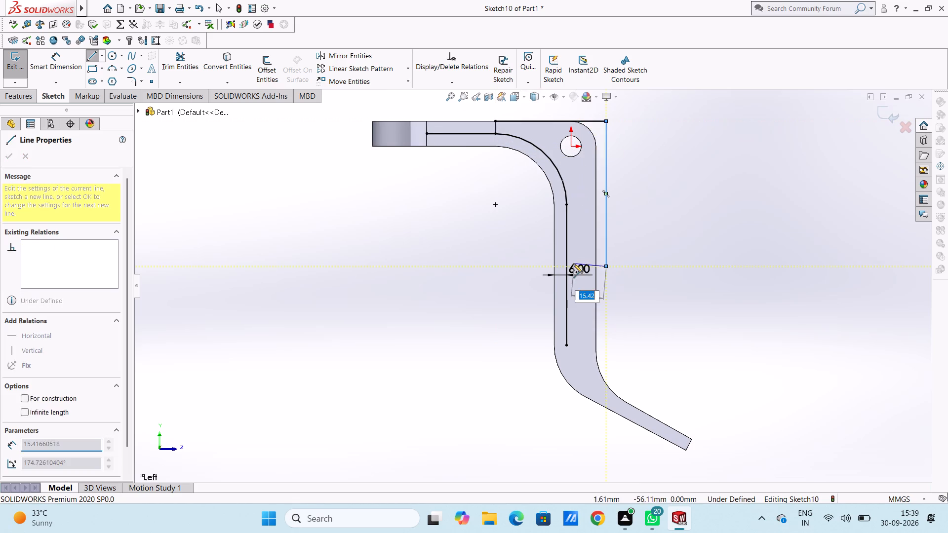
pyautogui.click(568, 267)
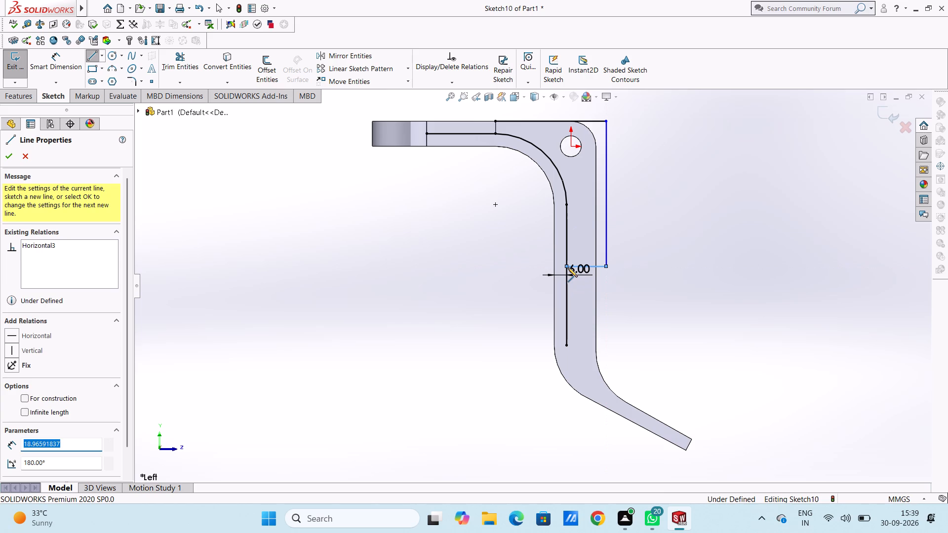
pyautogui.press('Escape')
pyautogui.press('Escape')
# Apply a blind extruded cut of 11 mm to the two regions enclosed by the new lines and the arc profile.
pyautogui.scroll(3, 568, 267)
pyautogui.moveTo(620, 208); pyautogui.dragTo(588, 268, button='middle')
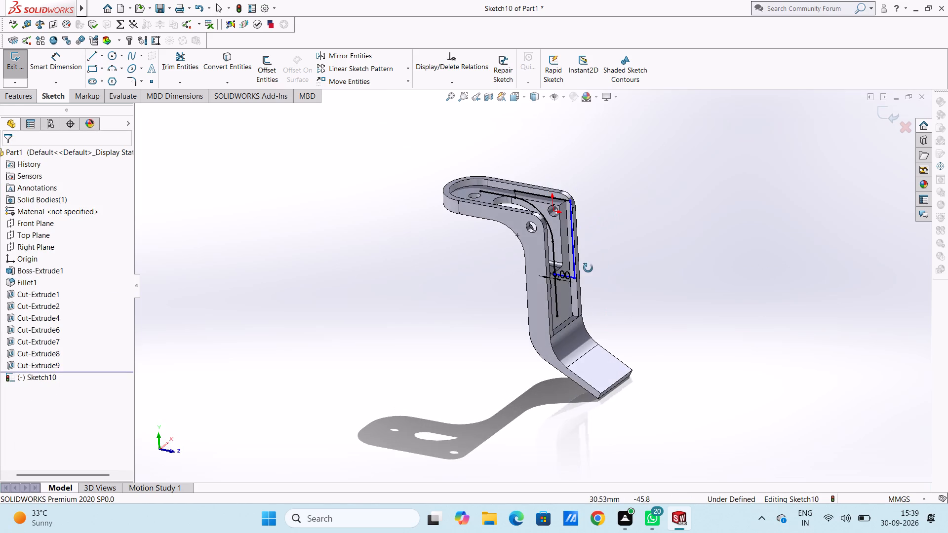
pyautogui.moveTo(588, 268); pyautogui.dragTo(568, 280, button='middle')
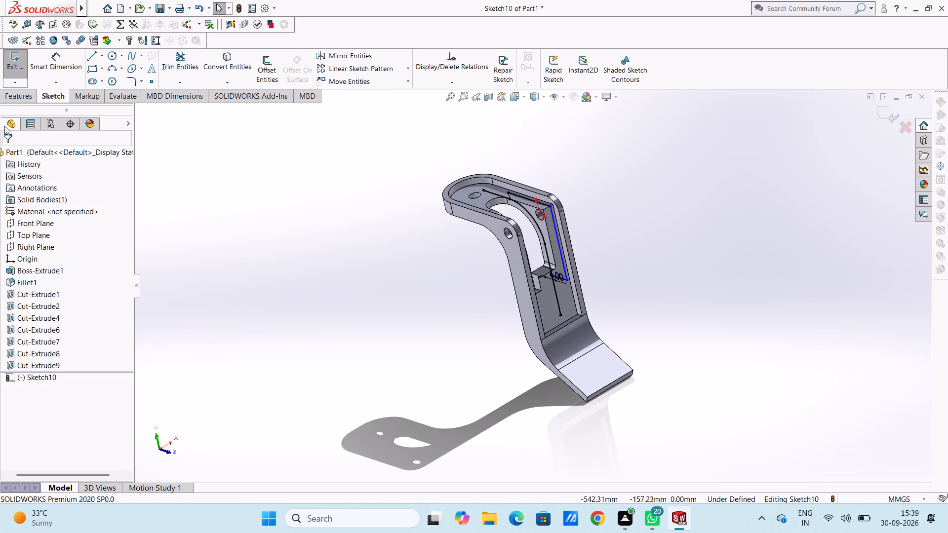
pyautogui.click(11, 100)
pyautogui.click(167, 68)
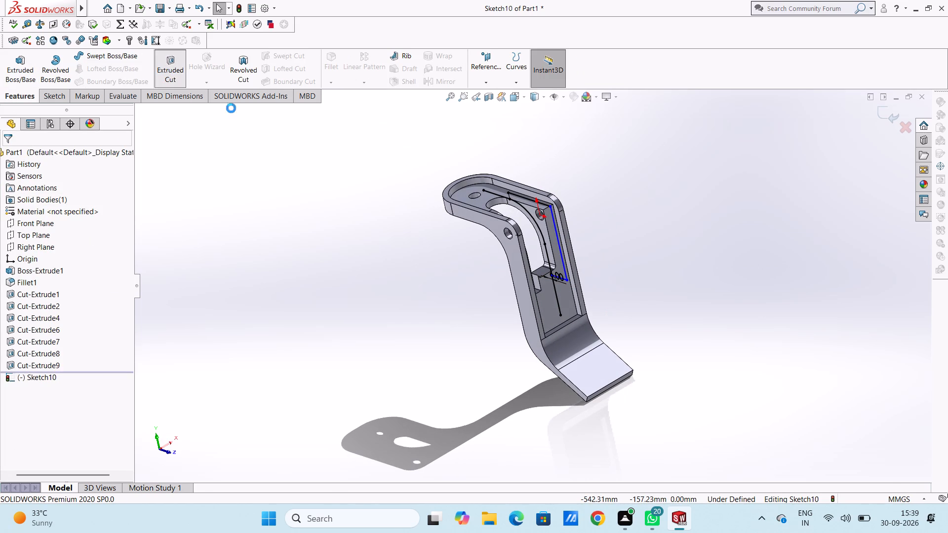
pyautogui.click(549, 227)
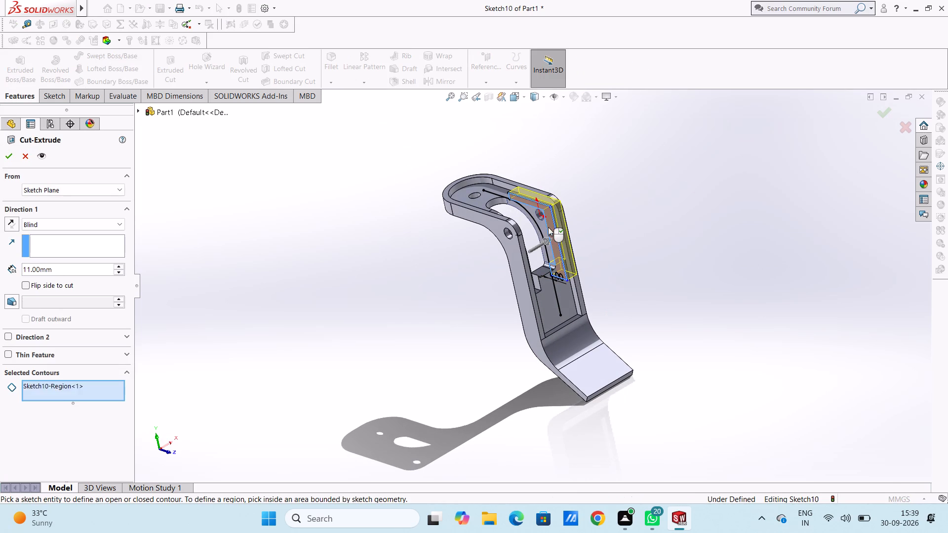
pyautogui.click(539, 221)
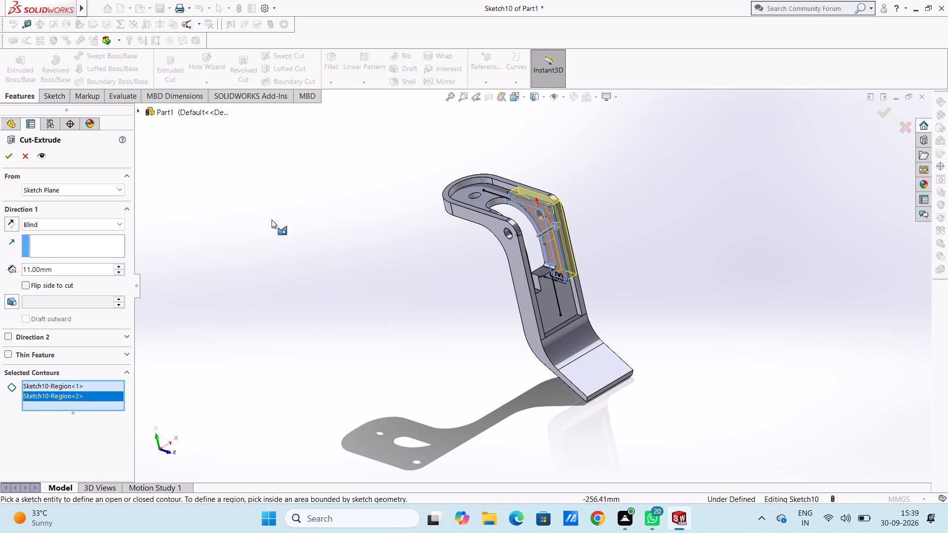
pyautogui.click(7, 155)
pyautogui.click(318, 251)
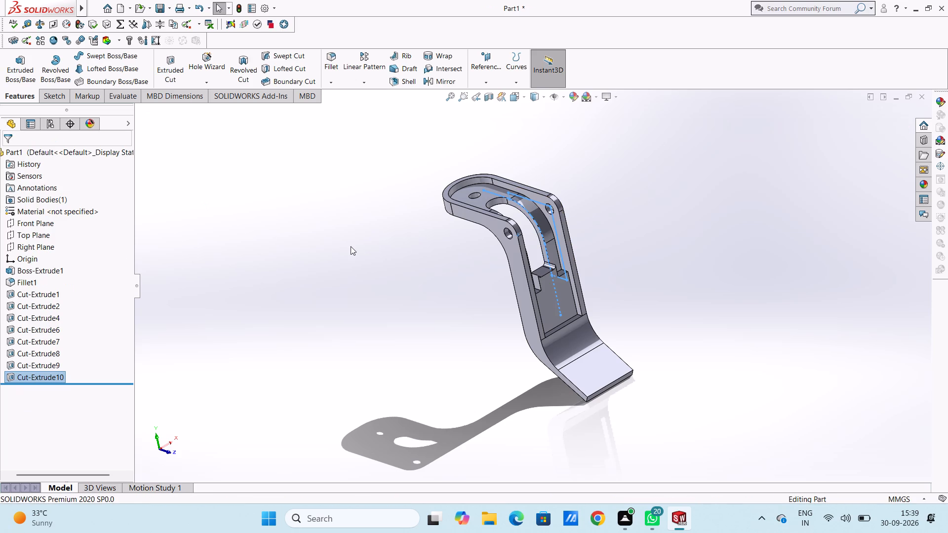
# Examine the cuts on both sides of the slot and the bracket's inner walls from several angles.
pyautogui.moveTo(352, 246); pyautogui.dragTo(411, 261, button='middle')
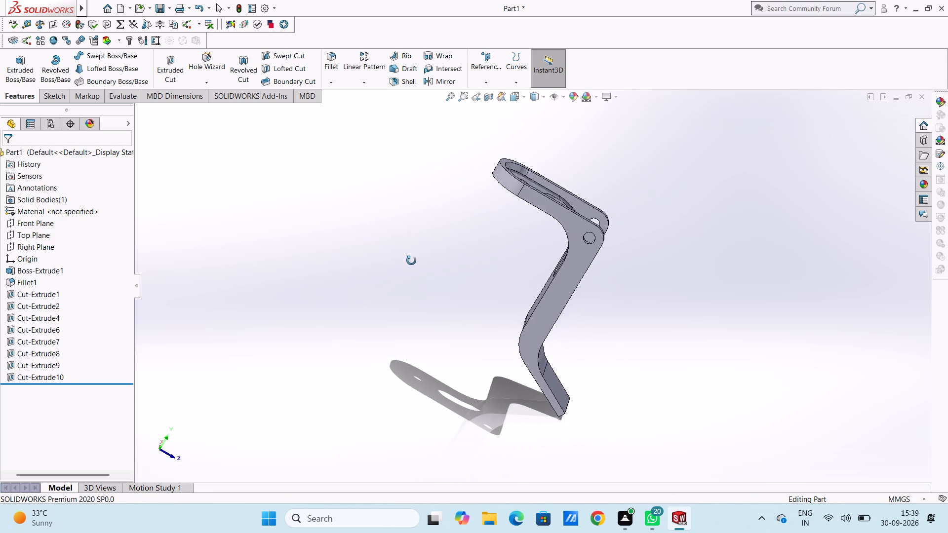
pyautogui.moveTo(411, 261); pyautogui.dragTo(350, 223, button='middle')
pyautogui.moveTo(383, 277); pyautogui.dragTo(298, 294, button='middle')
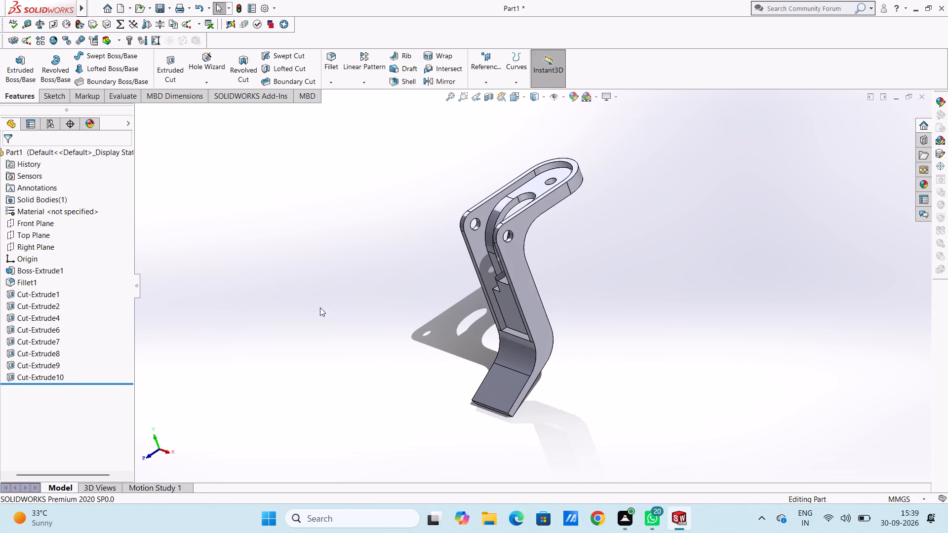
pyautogui.moveTo(369, 311); pyautogui.dragTo(394, 321, button='middle')
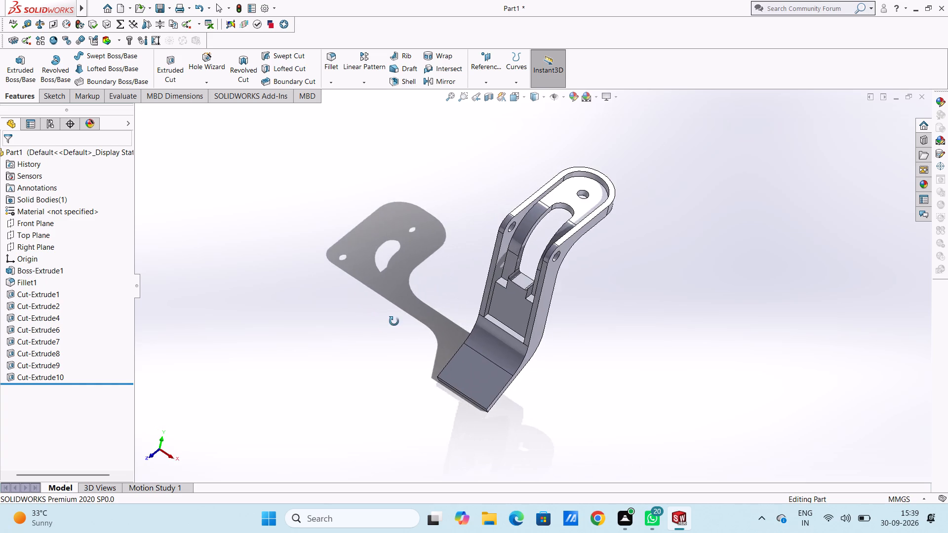
pyautogui.moveTo(394, 321); pyautogui.dragTo(386, 370, button='middle')
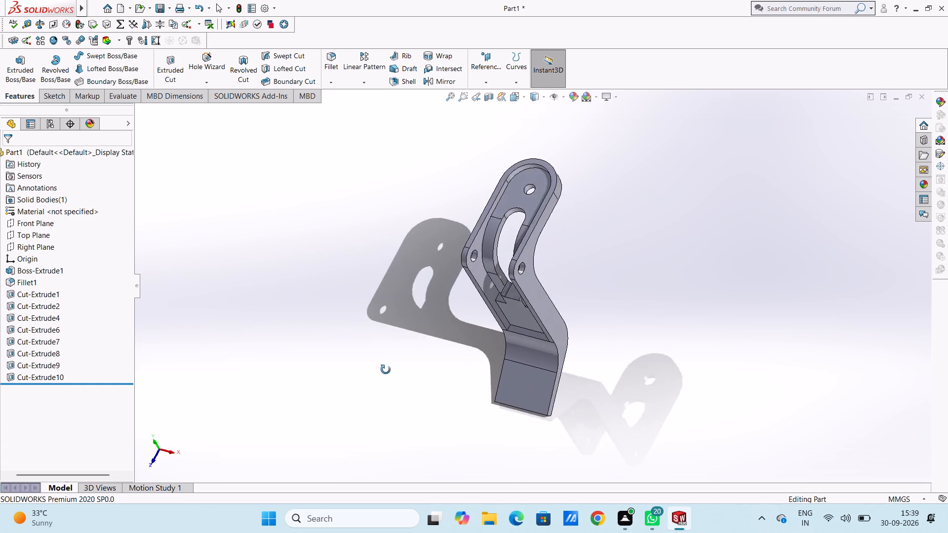
pyautogui.moveTo(386, 370); pyautogui.dragTo(399, 395, button='middle')
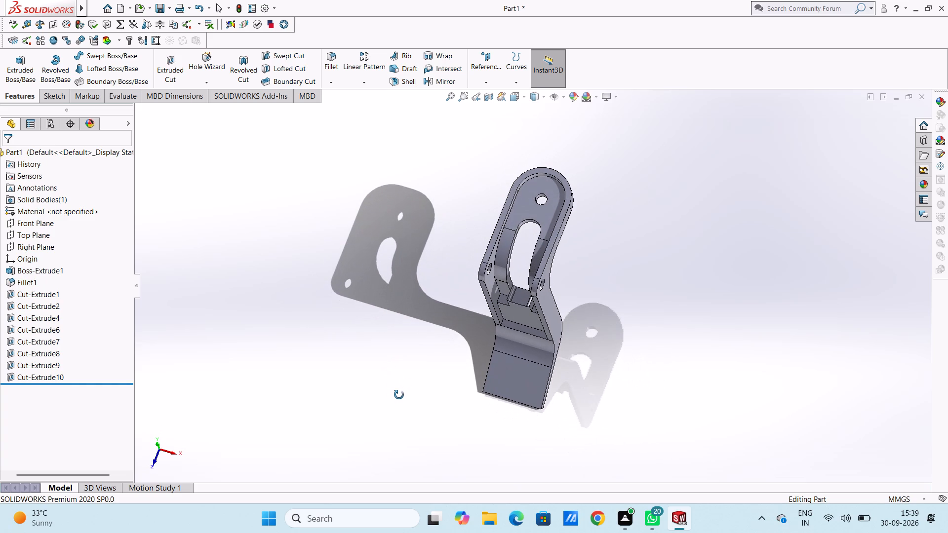
pyautogui.moveTo(399, 395); pyautogui.dragTo(402, 372, button='middle')
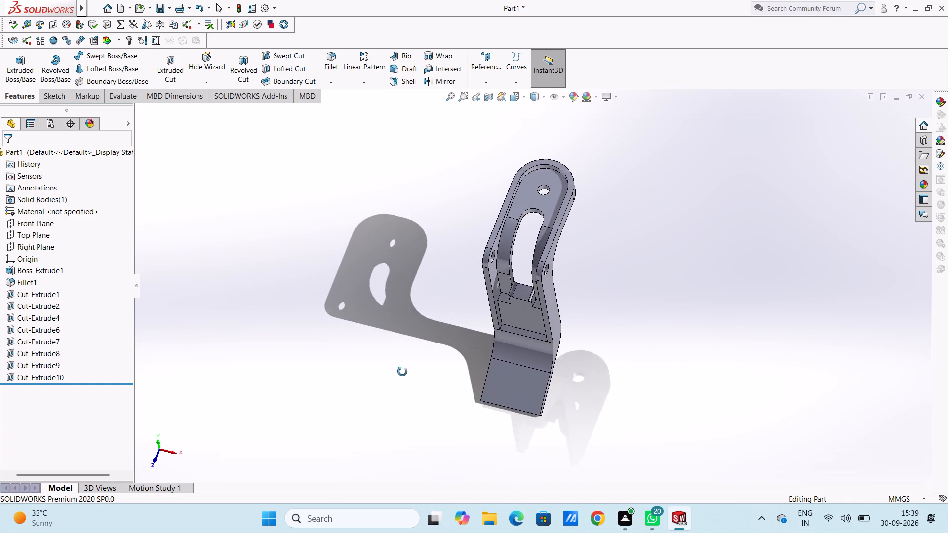
pyautogui.moveTo(402, 372); pyautogui.dragTo(402, 395, button='middle')
pyautogui.middleClick(402, 395)
pyautogui.middleClick(402, 395)
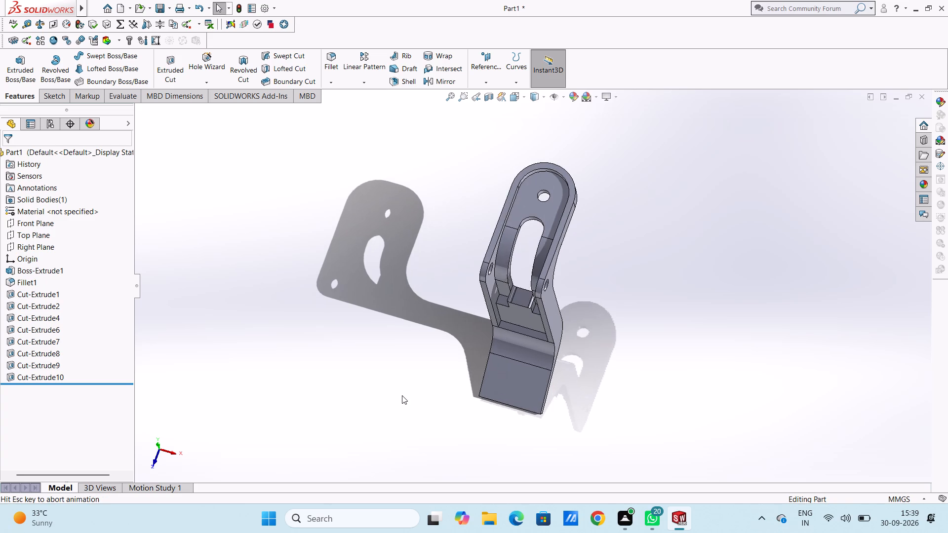
pyautogui.scroll(2, 401, 395)
pyautogui.moveTo(401, 389); pyautogui.dragTo(414, 344, button='middle')
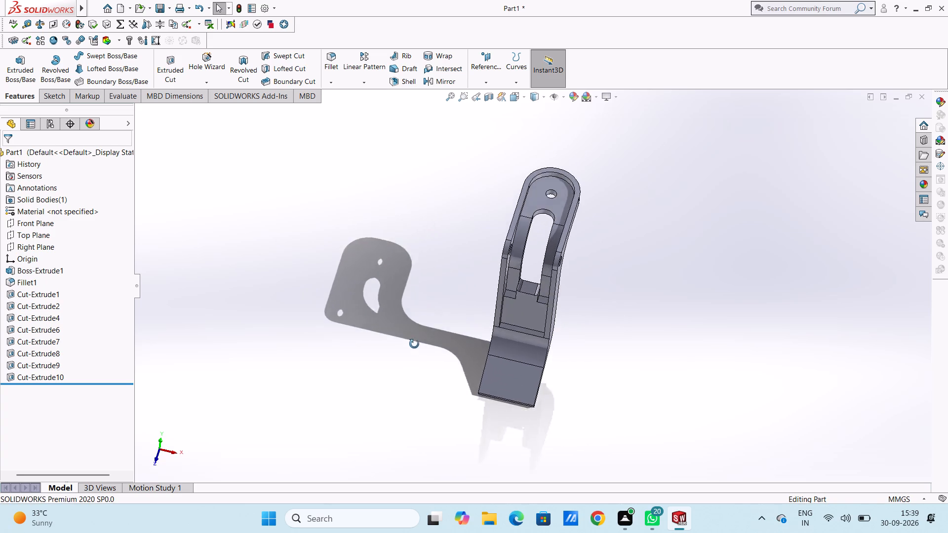
pyautogui.moveTo(414, 344); pyautogui.dragTo(413, 278, button='middle')
pyautogui.scroll(1, 412, 345)
pyautogui.moveTo(408, 332); pyautogui.dragTo(418, 286, button='middle')
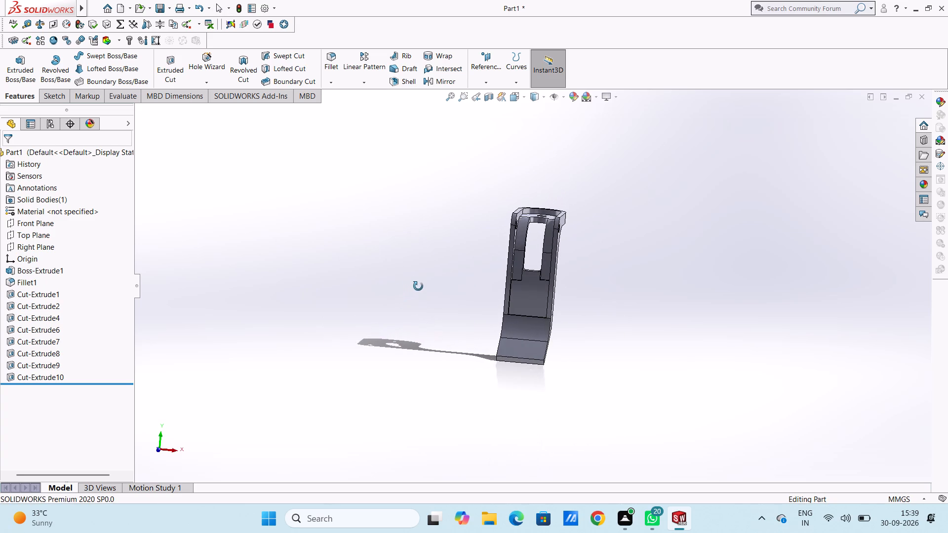
pyautogui.moveTo(418, 286); pyautogui.dragTo(399, 296, button='middle')
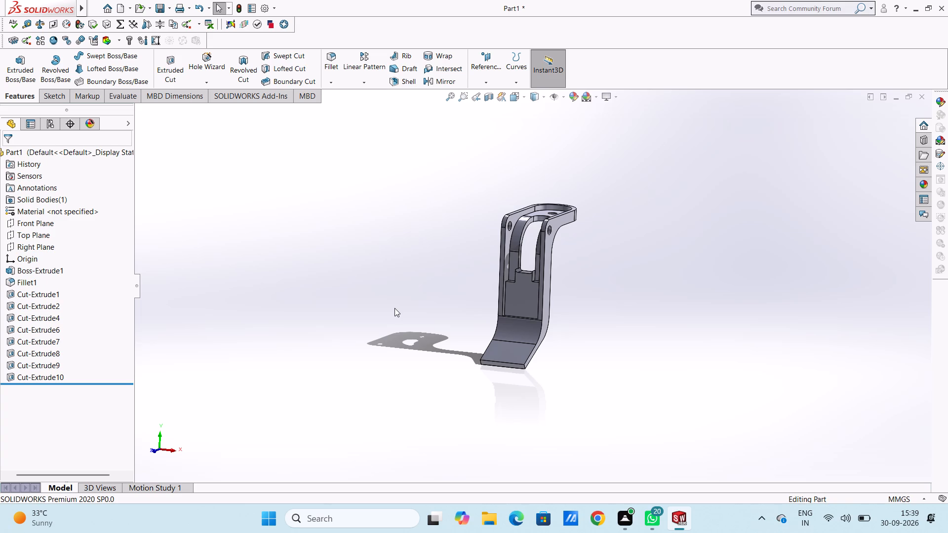
pyautogui.scroll(-2, 596, 310)
pyautogui.moveTo(555, 297); pyautogui.dragTo(601, 394, button='middle')
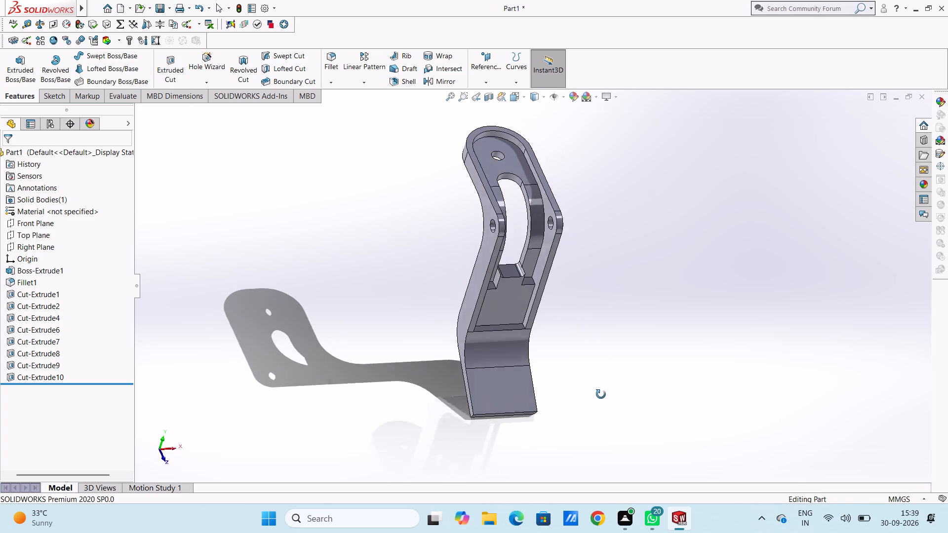
# On the flat face at the slot's inner end, sketch a 42 × 8 mm corner rectangle spanning between the two side walls.
pyautogui.moveTo(601, 394); pyautogui.dragTo(591, 408, button='middle')
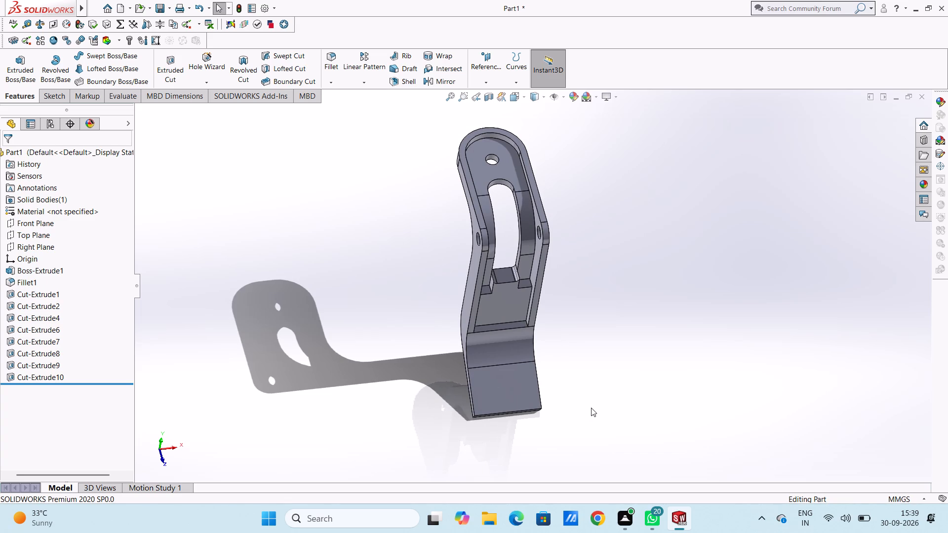
pyautogui.hotkey('ctrl', '5')
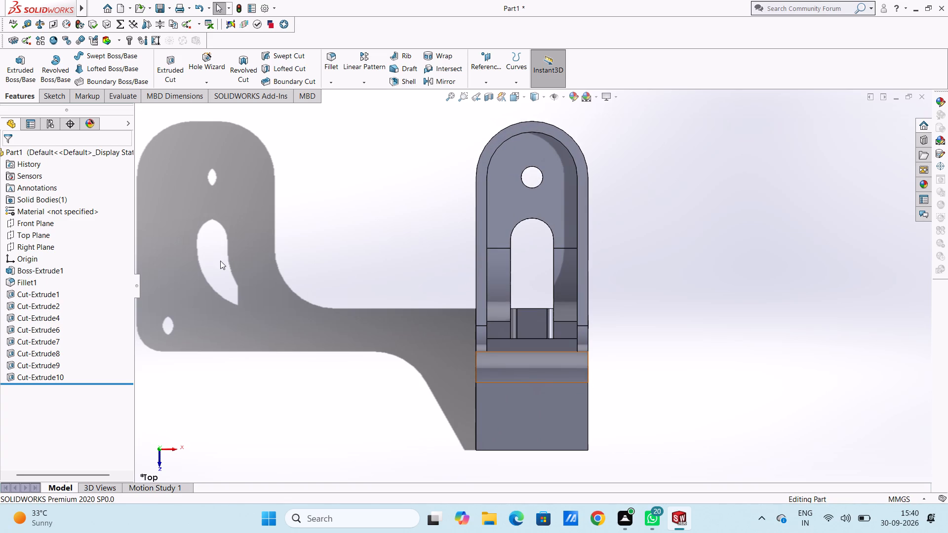
pyautogui.click(537, 331)
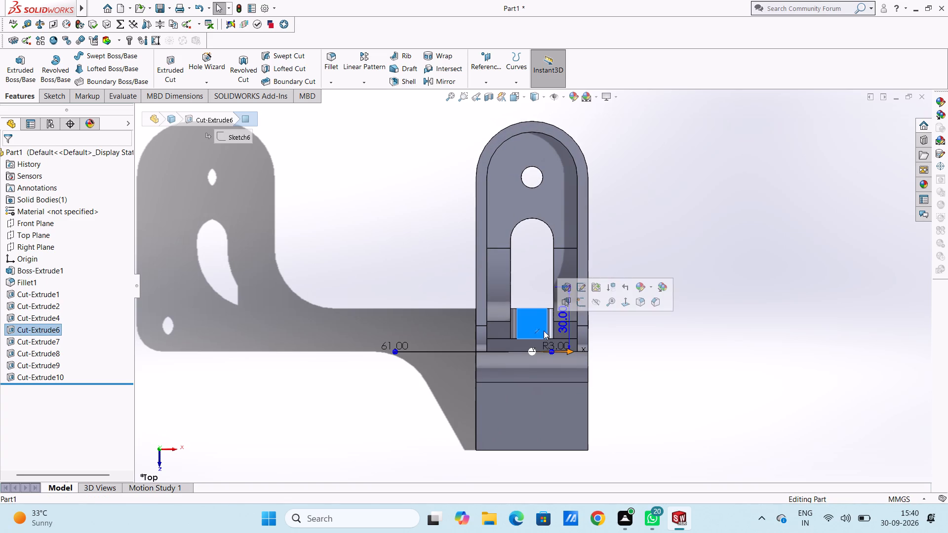
pyautogui.click(580, 300)
pyautogui.click(387, 305)
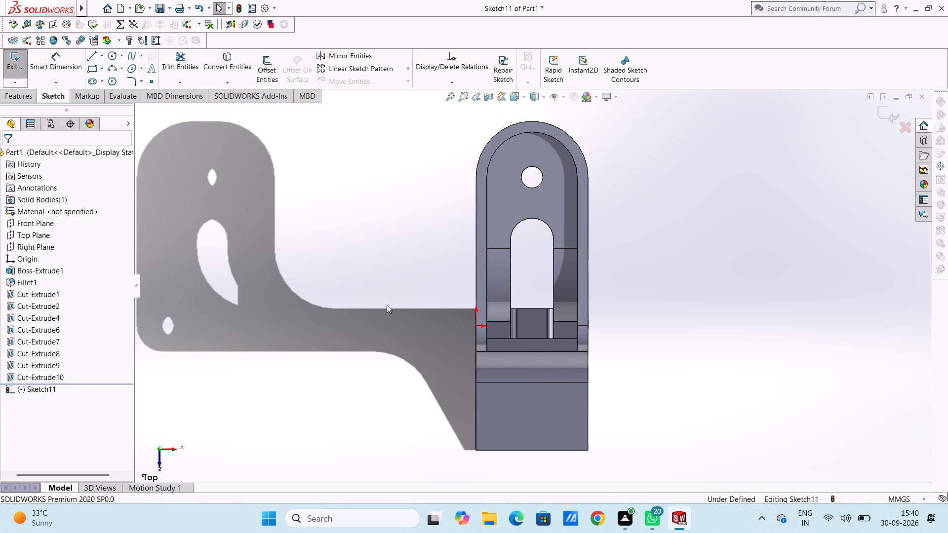
pyautogui.click(92, 68)
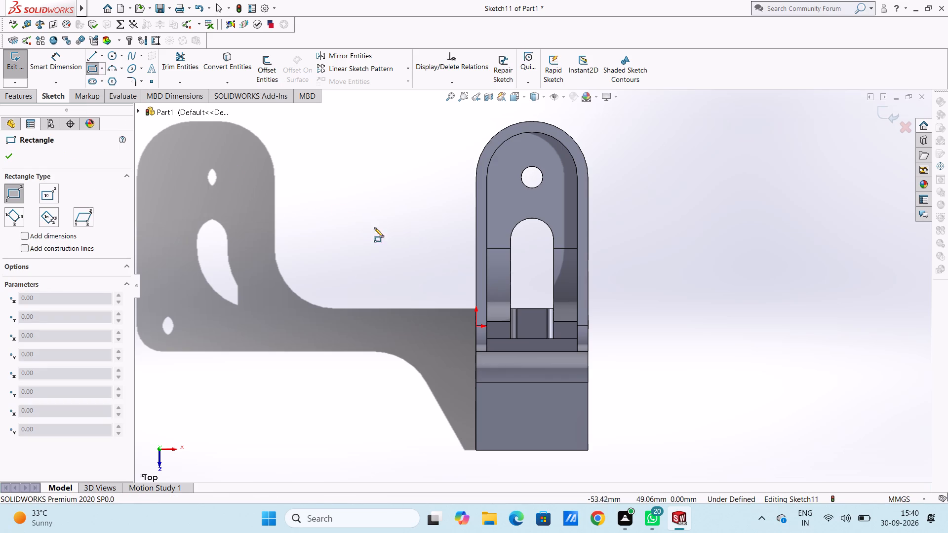
pyautogui.click(487, 321)
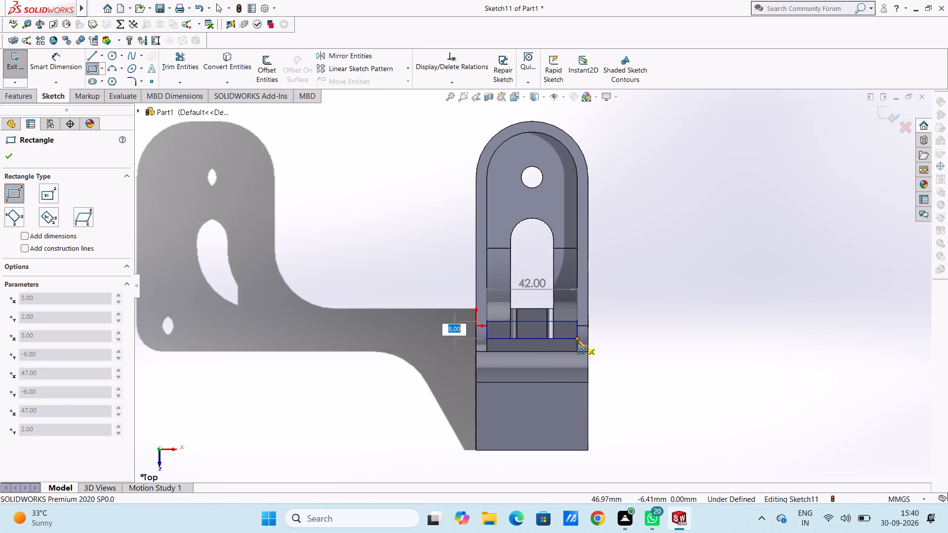
pyautogui.click(577, 340)
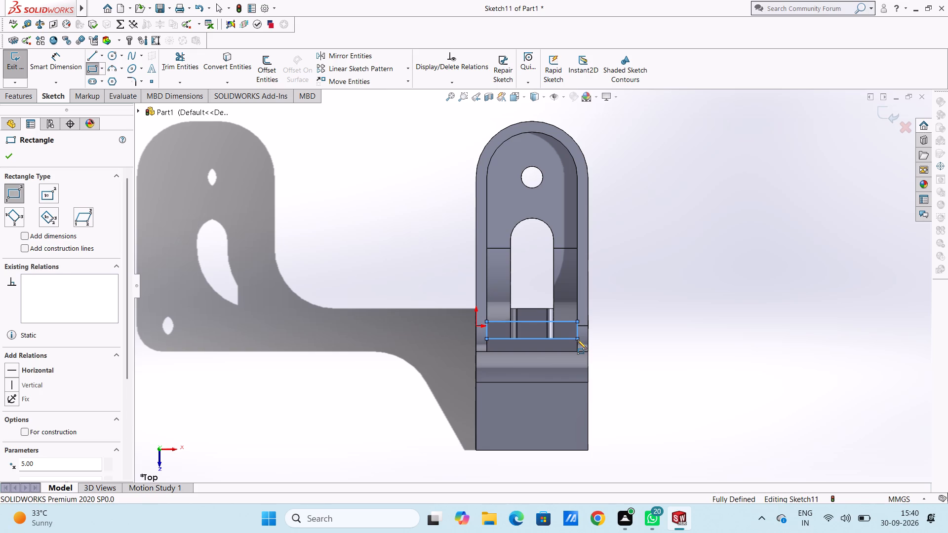
pyautogui.press('Escape')
pyautogui.press('Escape')
# Start a blind extruded cut from the rectangle down along the leg, trying depths of 30, 40 and 50 mm.
pyautogui.scroll(2, 436, 317)
pyautogui.moveTo(432, 317); pyautogui.dragTo(402, 242, button='middle')
pyautogui.moveTo(379, 346); pyautogui.dragTo(401, 271, button='middle')
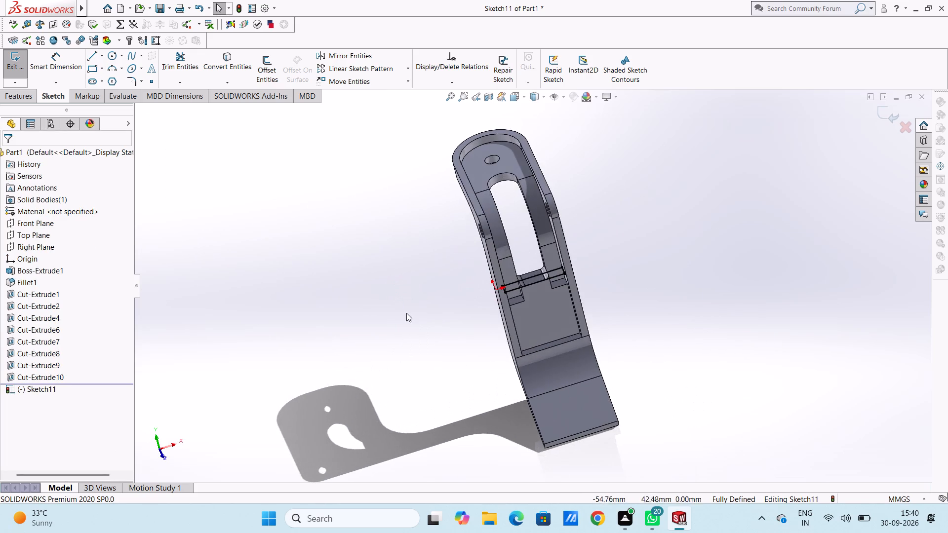
pyautogui.moveTo(404, 336); pyautogui.dragTo(397, 276, button='middle')
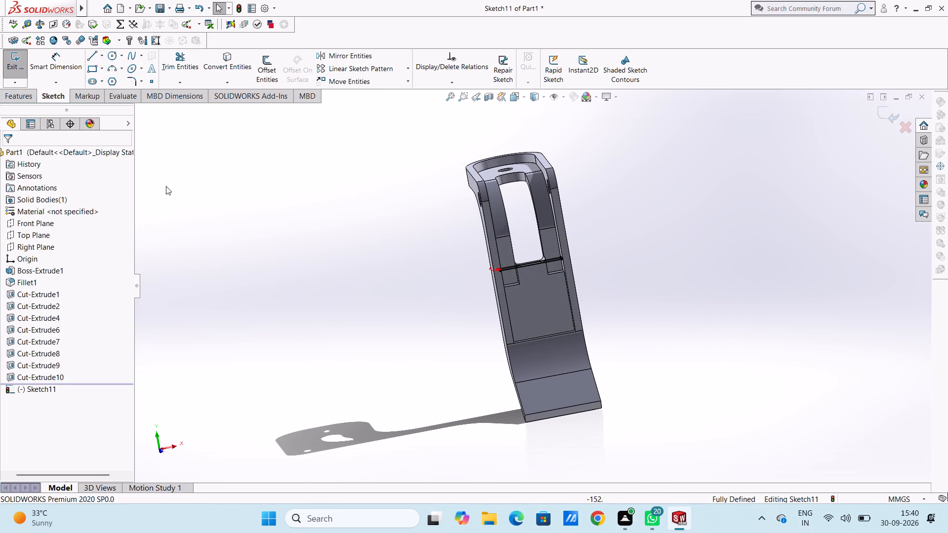
pyautogui.click(27, 95)
pyautogui.click(171, 65)
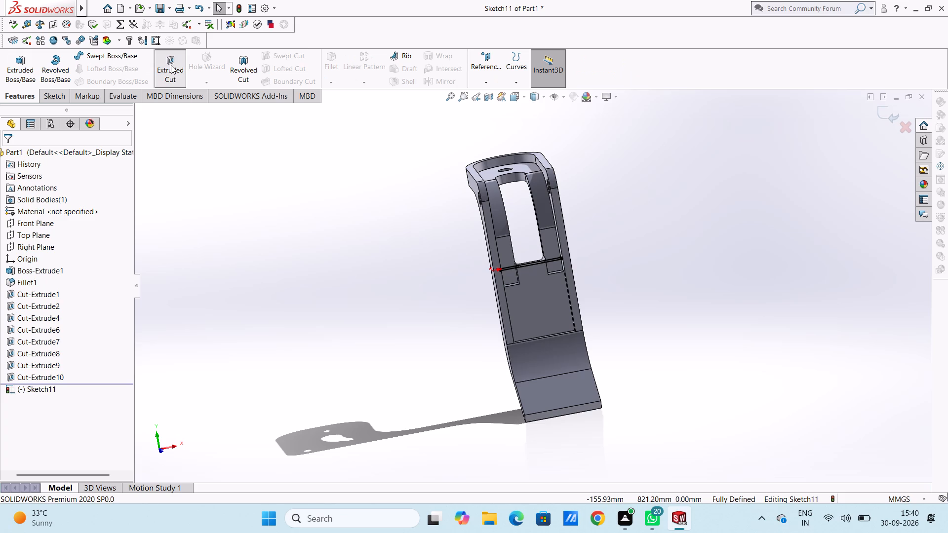
pyautogui.moveTo(318, 280); pyautogui.dragTo(344, 239, button='middle')
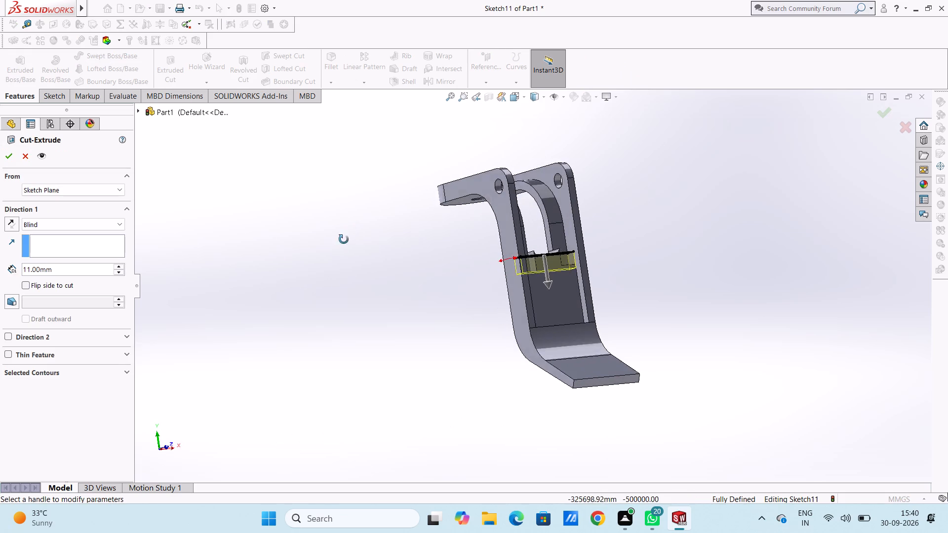
pyautogui.moveTo(344, 239); pyautogui.dragTo(343, 257, button='middle')
pyautogui.doubleClick(69, 266)
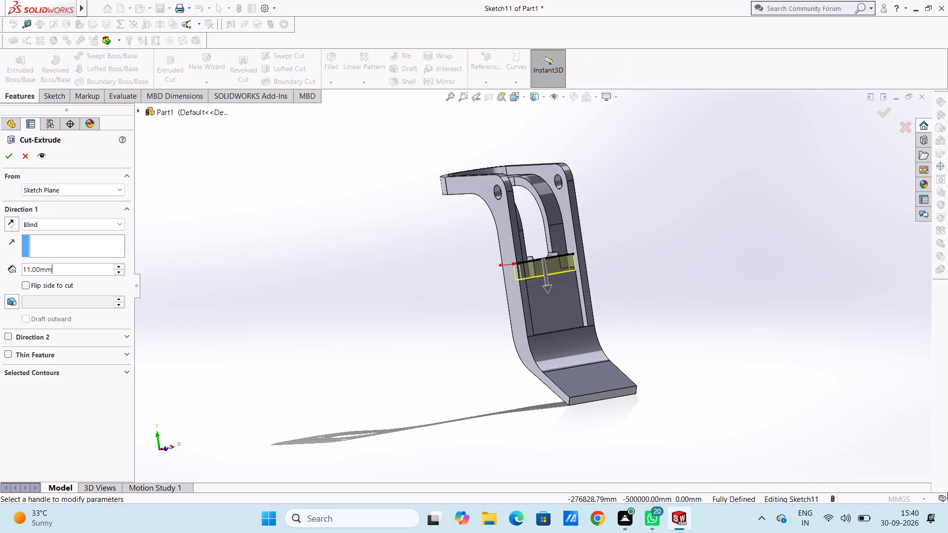
pyautogui.doubleClick(70, 269)
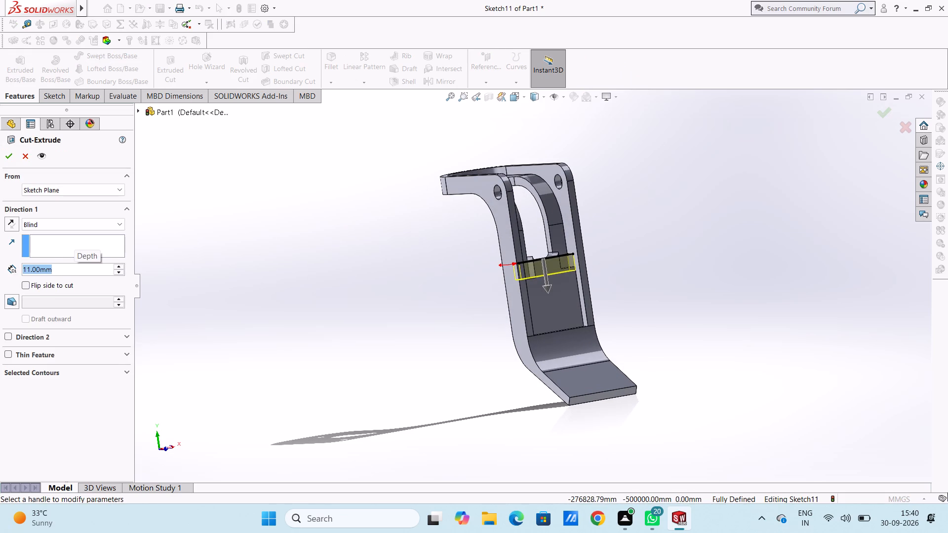
pyautogui.write('30')
pyautogui.press('Return')
pyautogui.write('40')
pyautogui.press('Return')
pyautogui.write('50')
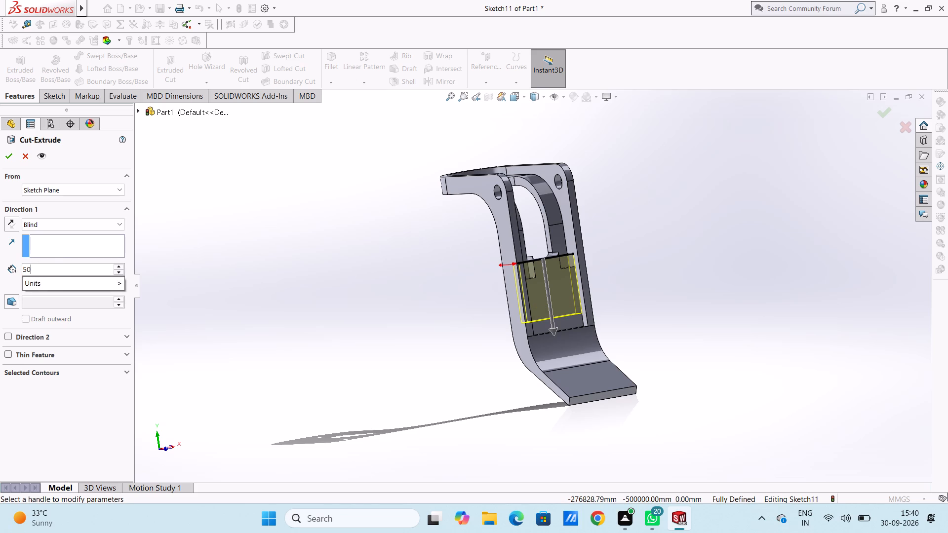
pyautogui.press('Return')
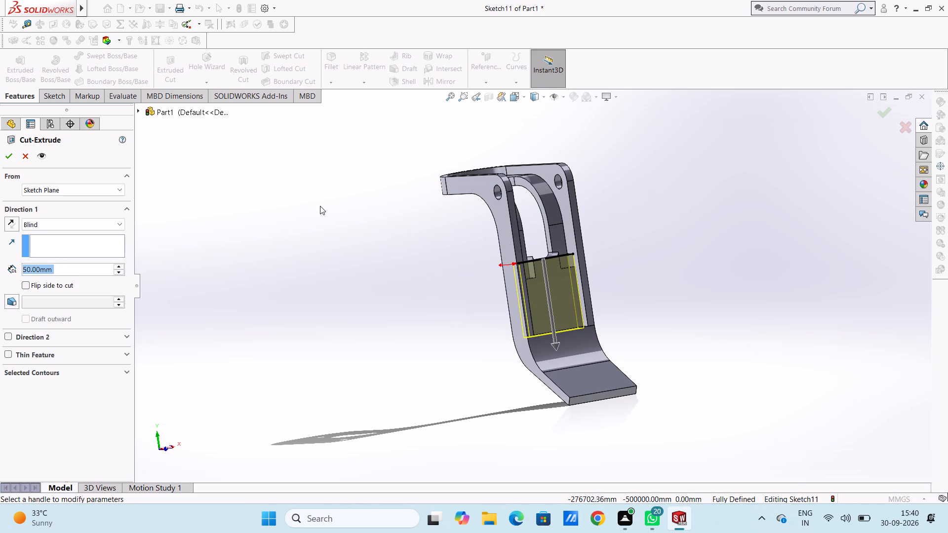
# Check the cut's reach against the leg's bend and complete the extruded cut with a depth of 49 mm.
pyautogui.scroll(-1, 321, 205)
pyautogui.moveTo(317, 212); pyautogui.dragTo(346, 305, button='middle')
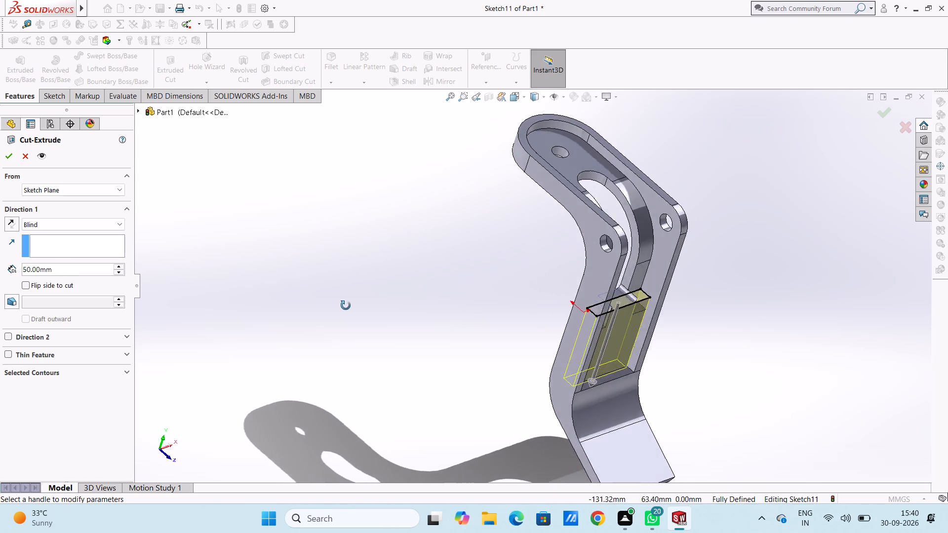
pyautogui.moveTo(346, 305); pyautogui.dragTo(307, 197, button='middle')
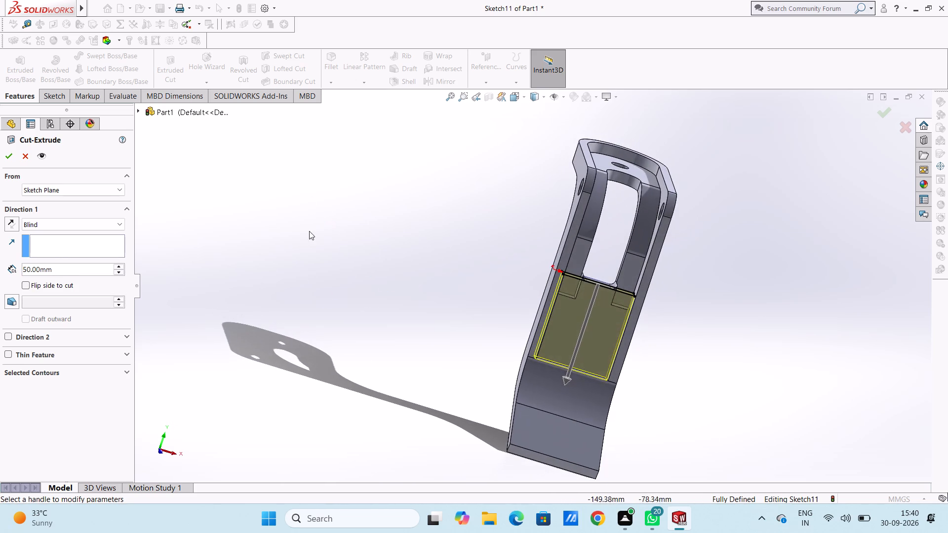
pyautogui.moveTo(310, 258); pyautogui.dragTo(295, 236, button='middle')
pyautogui.moveTo(269, 267); pyautogui.dragTo(269, 253, button='middle')
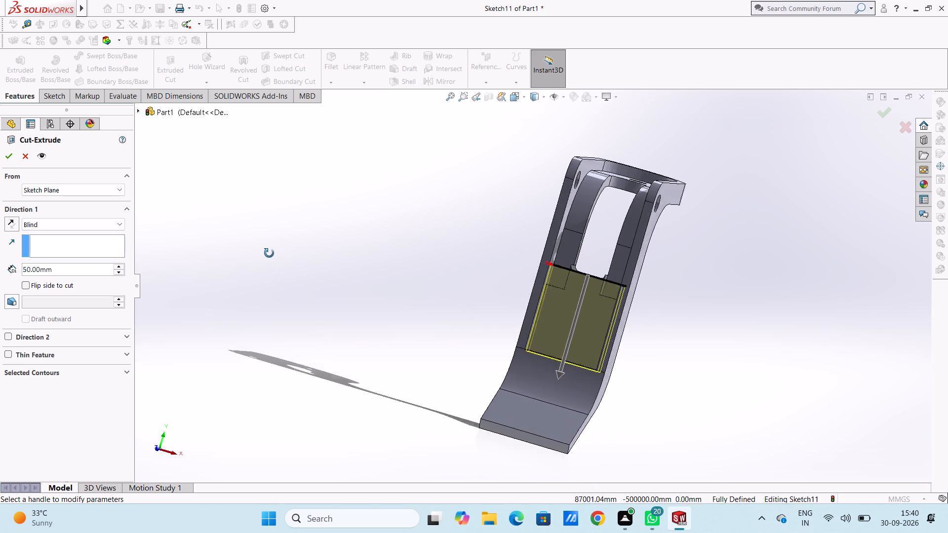
pyautogui.moveTo(269, 253); pyautogui.dragTo(267, 256, button='middle')
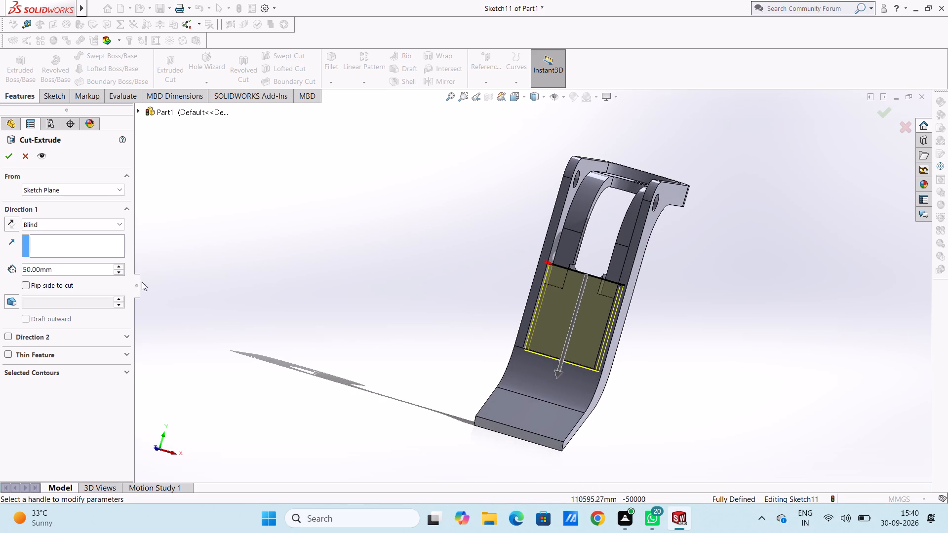
pyautogui.doubleClick(101, 269)
pyautogui.write('49')
pyautogui.press('Return')
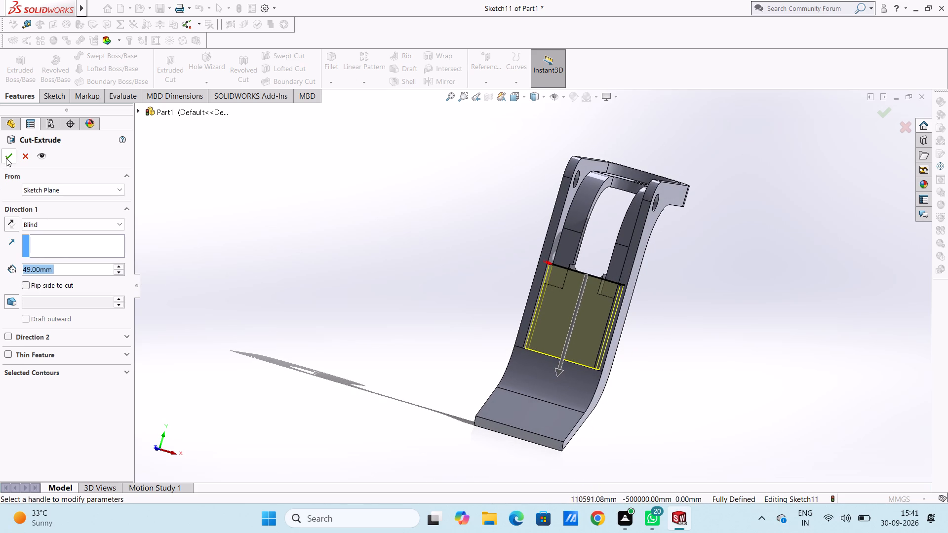
pyautogui.click(6, 158)
pyautogui.click(263, 247)
# Examine the deepened leg pocket and the remaining material around the slot's lower end from several angles.
pyautogui.moveTo(328, 243); pyautogui.dragTo(318, 276, button='middle')
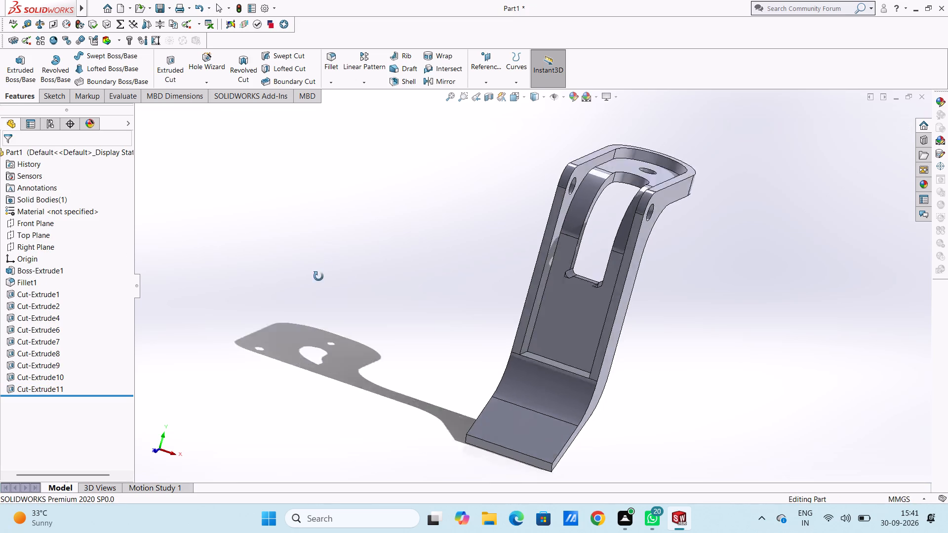
pyautogui.moveTo(318, 276); pyautogui.dragTo(357, 309, button='middle')
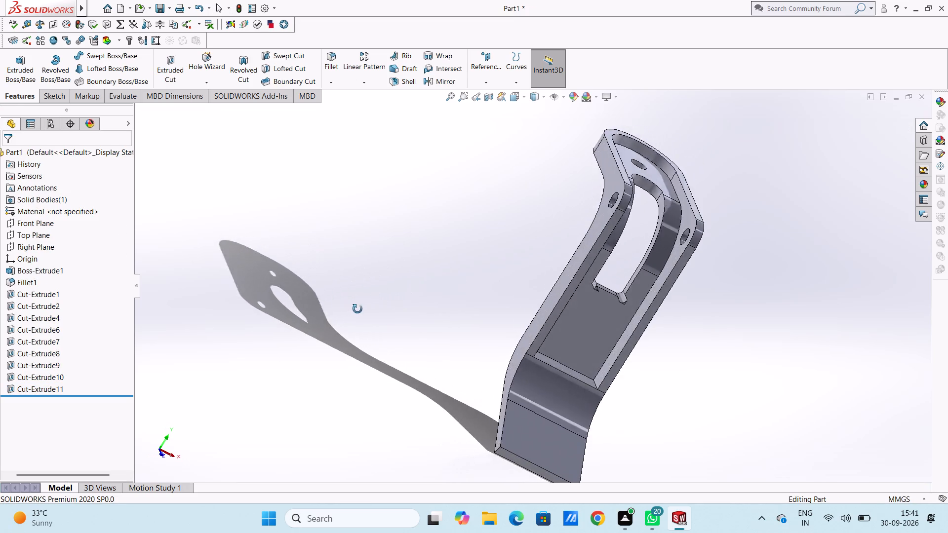
pyautogui.moveTo(357, 309); pyautogui.dragTo(292, 326, button='middle')
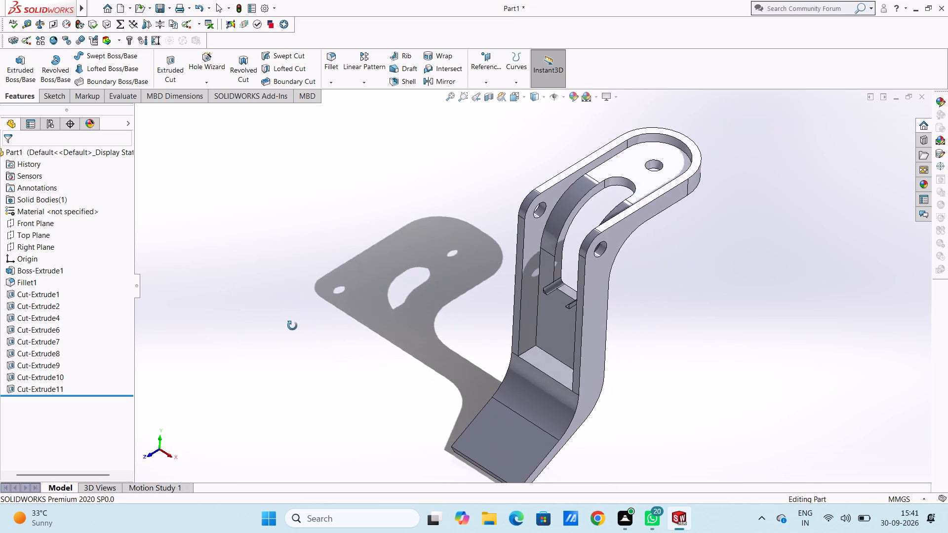
pyautogui.moveTo(292, 326); pyautogui.dragTo(278, 354, button='middle')
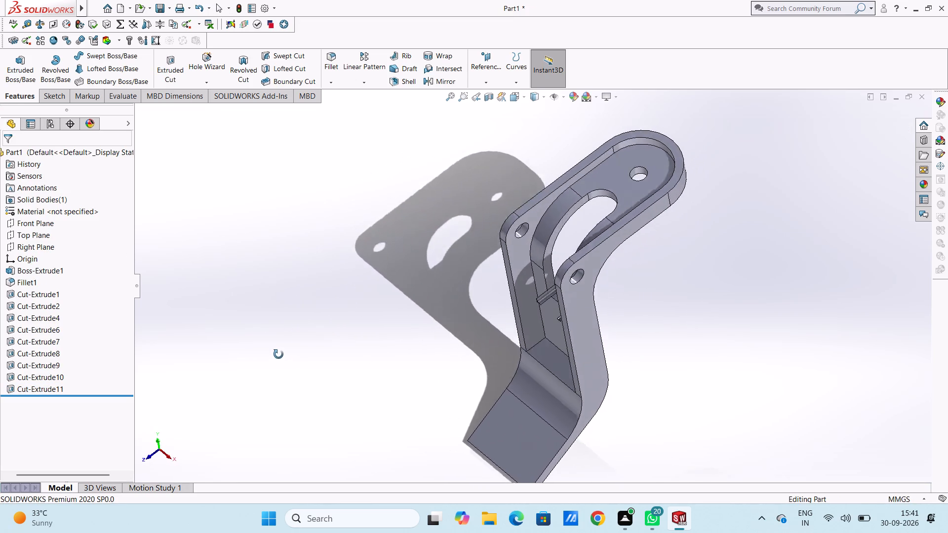
pyautogui.moveTo(278, 354); pyautogui.dragTo(278, 349, button='middle')
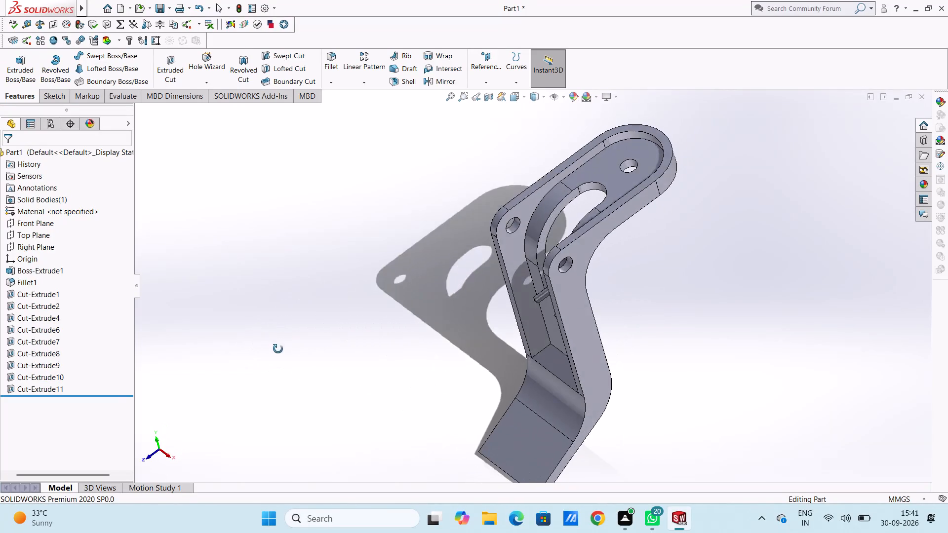
pyautogui.moveTo(278, 349); pyautogui.dragTo(357, 275, button='middle')
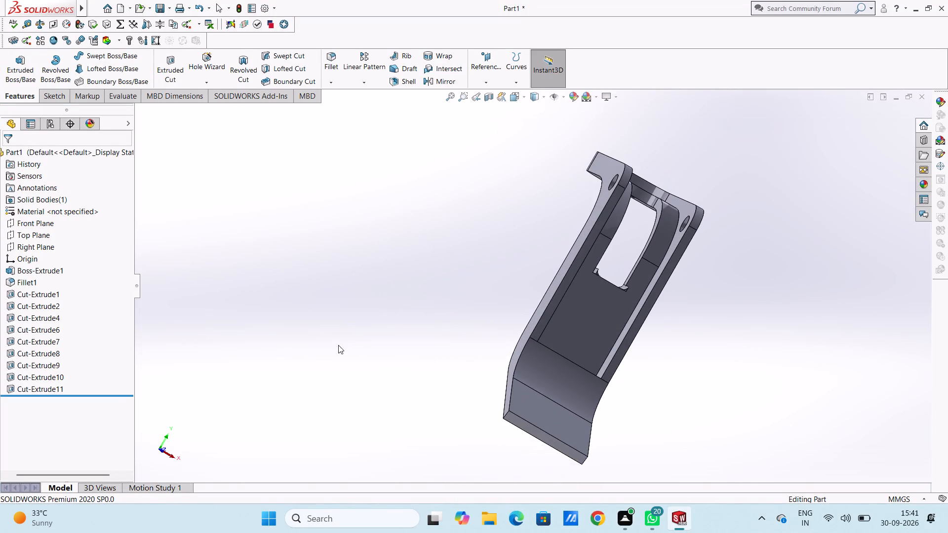
pyautogui.moveTo(339, 342); pyautogui.dragTo(373, 255, button='middle')
pyautogui.moveTo(368, 342); pyautogui.dragTo(321, 294, button='middle')
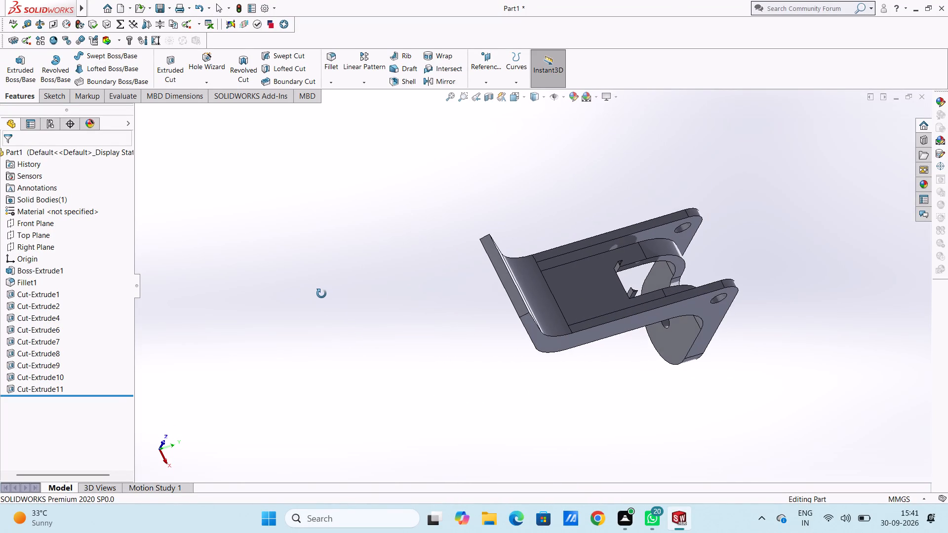
pyautogui.moveTo(321, 294); pyautogui.dragTo(335, 271, button='middle')
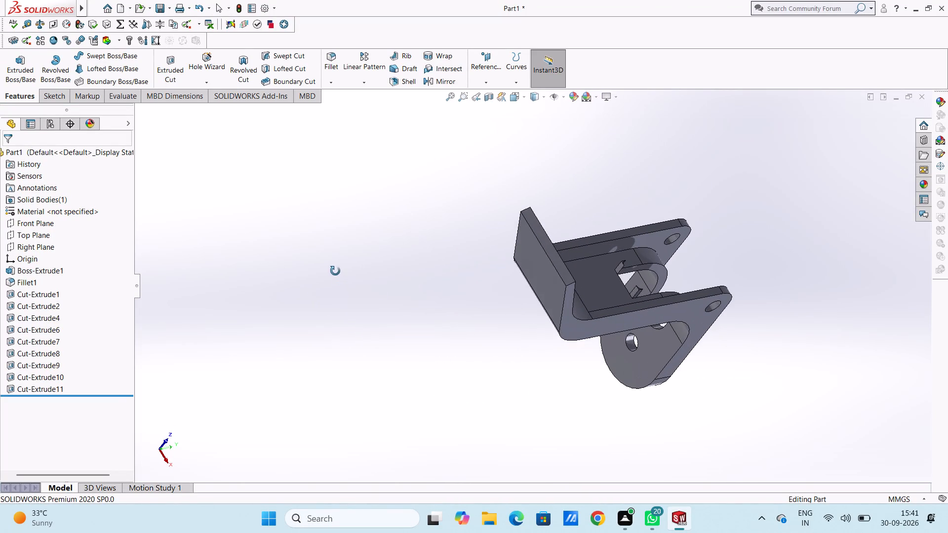
pyautogui.moveTo(335, 271); pyautogui.dragTo(289, 352, button='middle')
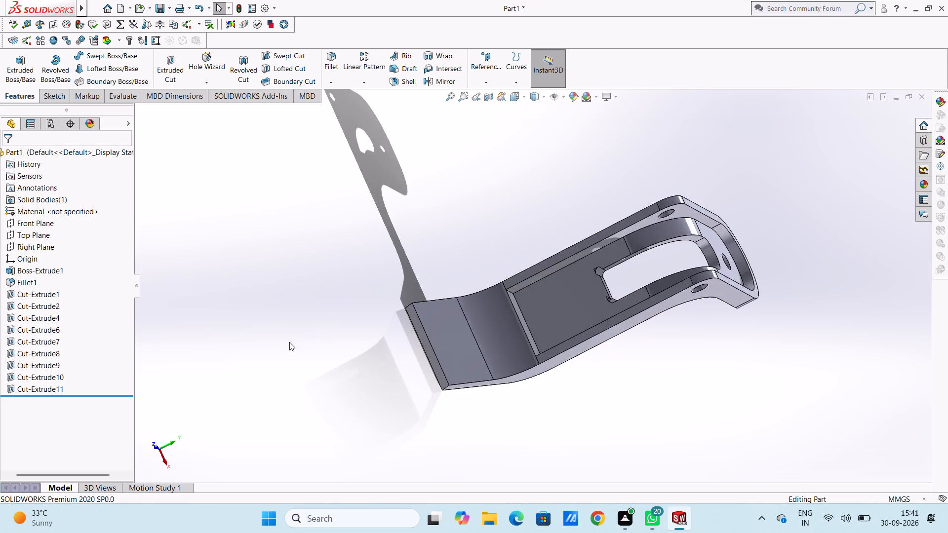
pyautogui.moveTo(306, 289); pyautogui.dragTo(347, 404, button='middle')
pyautogui.moveTo(346, 329); pyautogui.dragTo(293, 332, button='middle')
pyautogui.scroll(2, 300, 327)
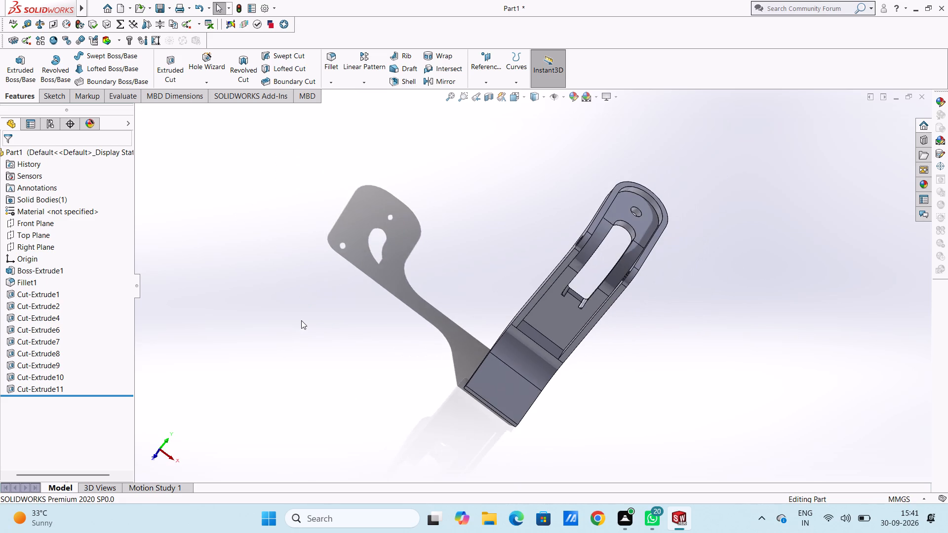
pyautogui.moveTo(359, 289); pyautogui.dragTo(325, 393, button='middle')
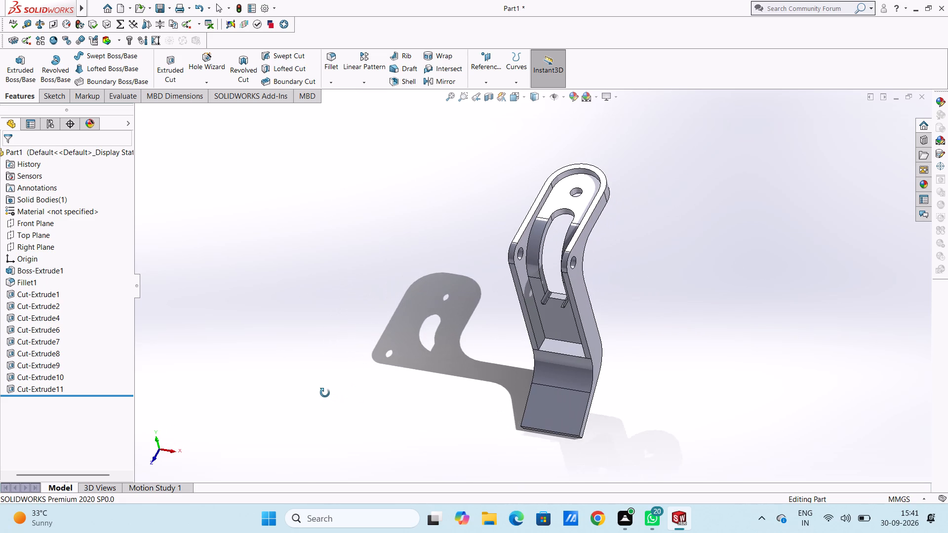
pyautogui.moveTo(325, 393); pyautogui.dragTo(341, 421, button='middle')
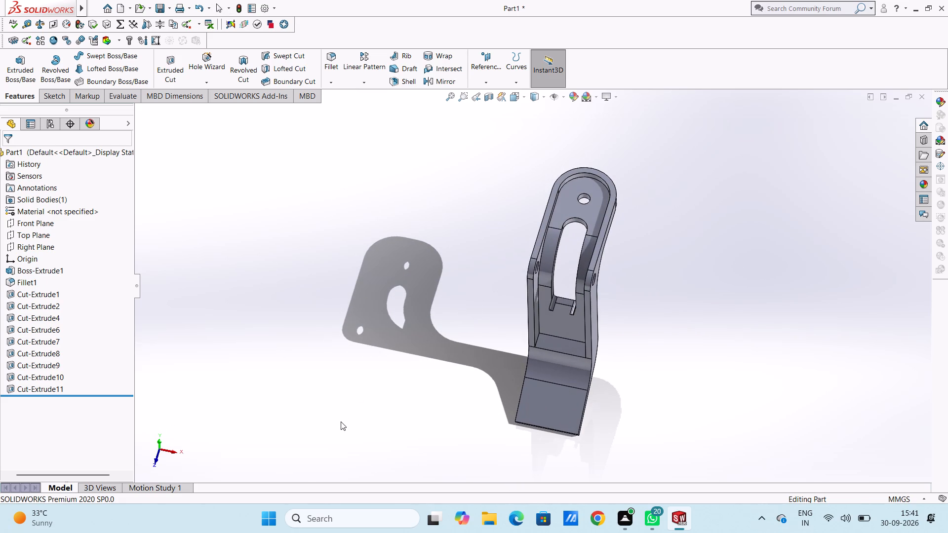
# On the flange's flat rim face, sketch a corner rectangle 42 mm by about 9 mm between the inner side walls, just below the slot.
pyautogui.hotkey('ctrl', '5')
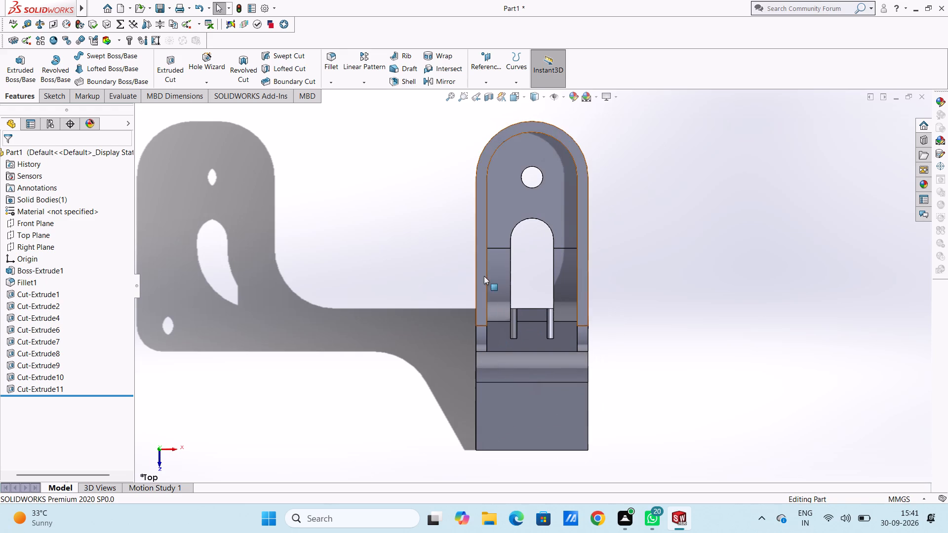
pyautogui.click(484, 312)
pyautogui.click(528, 282)
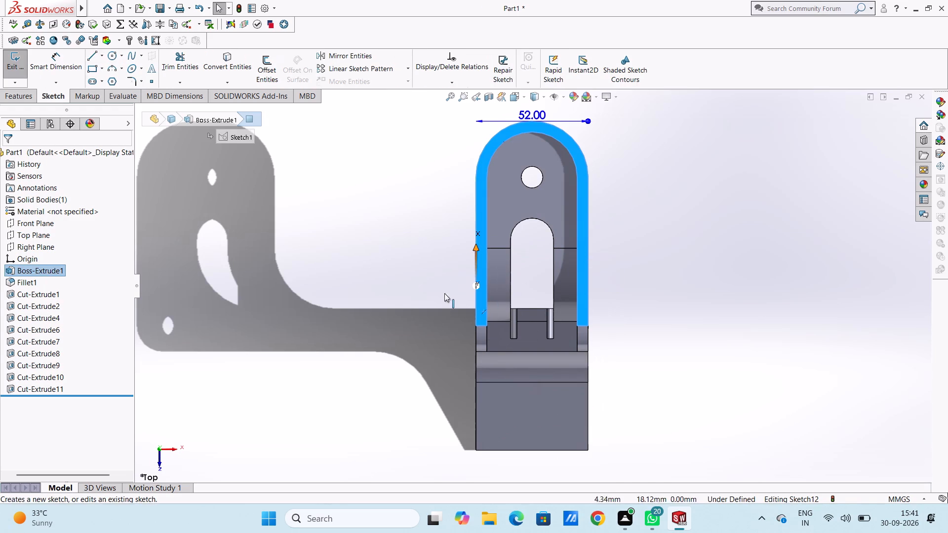
pyautogui.click(343, 311)
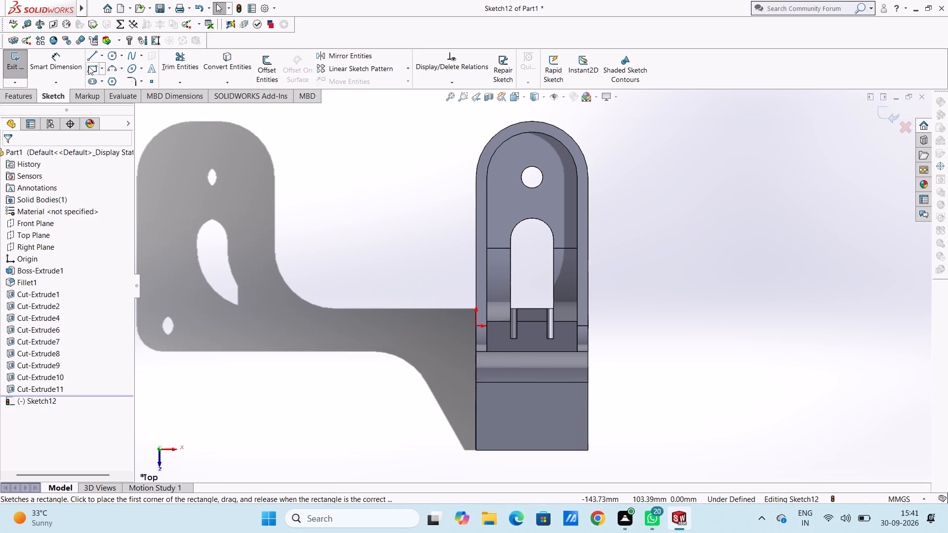
pyautogui.click(89, 66)
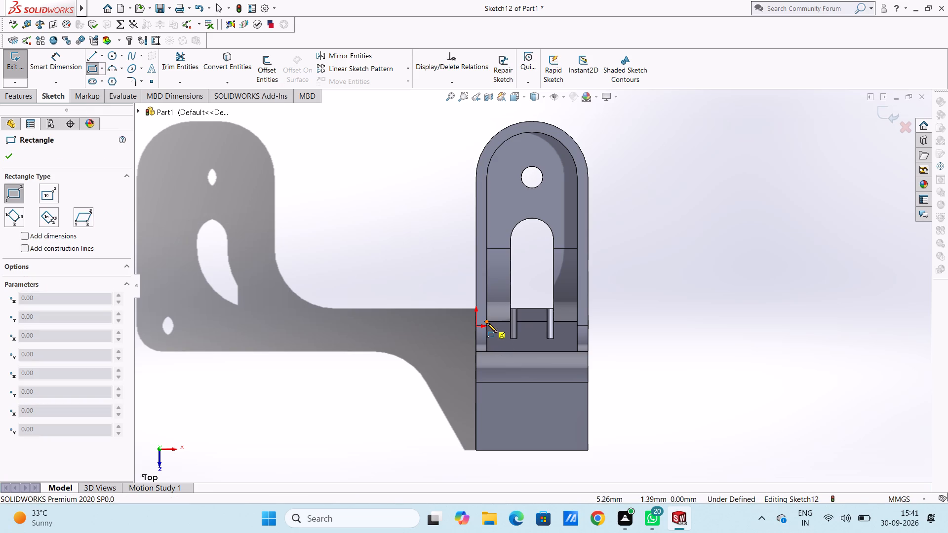
pyautogui.click(487, 323)
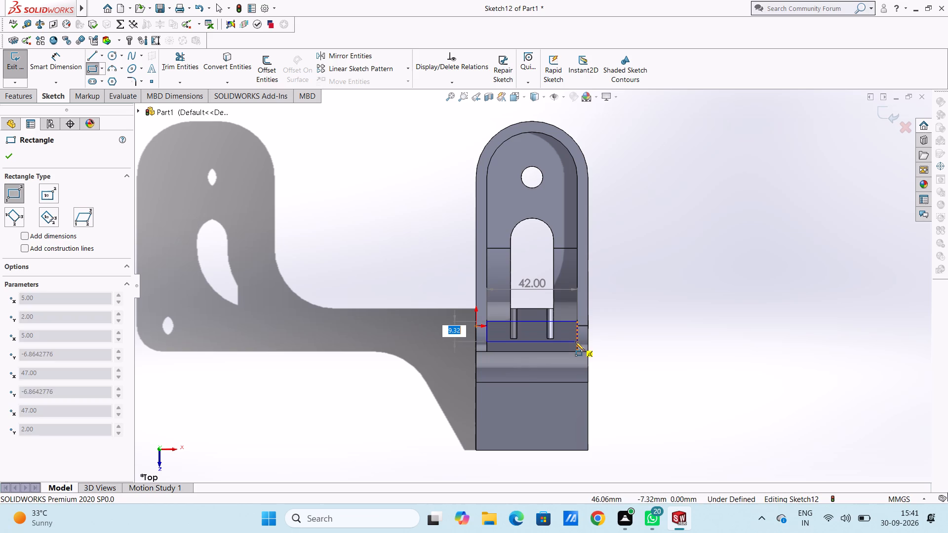
pyautogui.click(575, 342)
pyautogui.press('Escape')
pyautogui.press('Escape')
pyautogui.press('Escape')
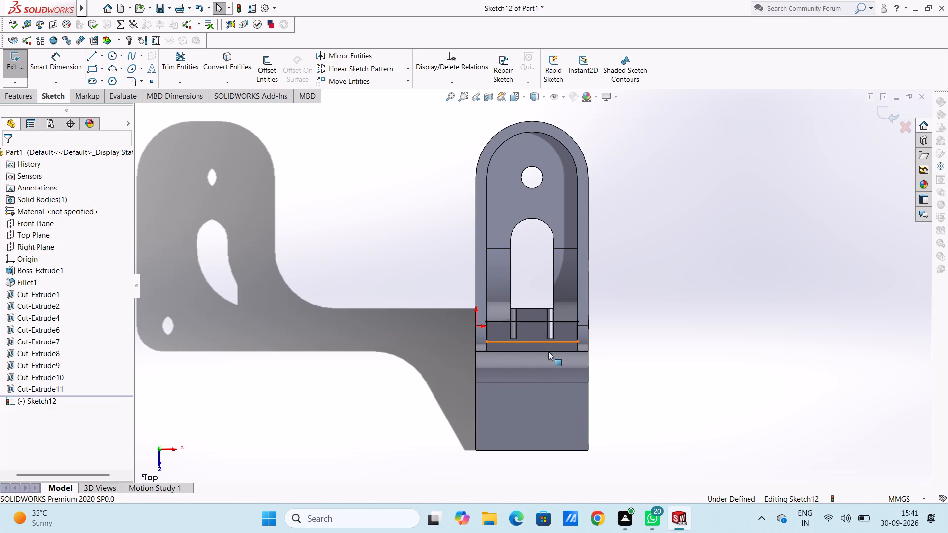
# Make a blind extruded cut from the rectangle down along the leg, trying a 60 mm depth first and completing it at 70 mm.
pyautogui.moveTo(281, 279); pyautogui.dragTo(280, 225, button='middle')
pyautogui.scroll(1, 285, 268)
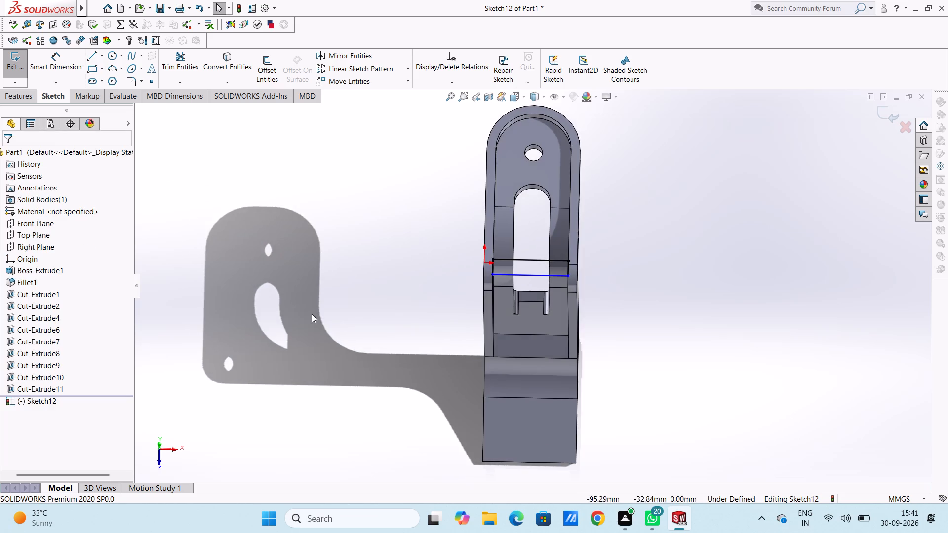
pyautogui.moveTo(311, 312); pyautogui.dragTo(290, 277, button='middle')
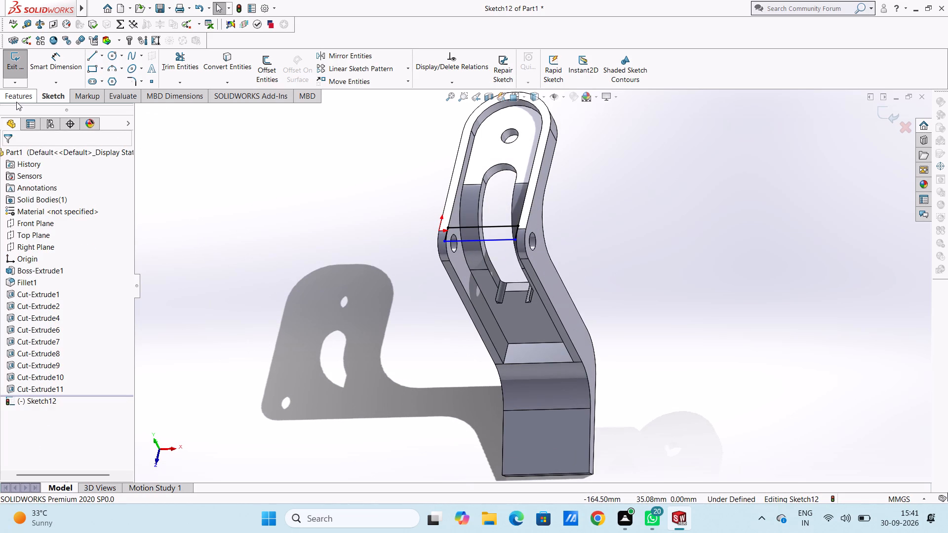
pyautogui.click(16, 95)
pyautogui.click(162, 68)
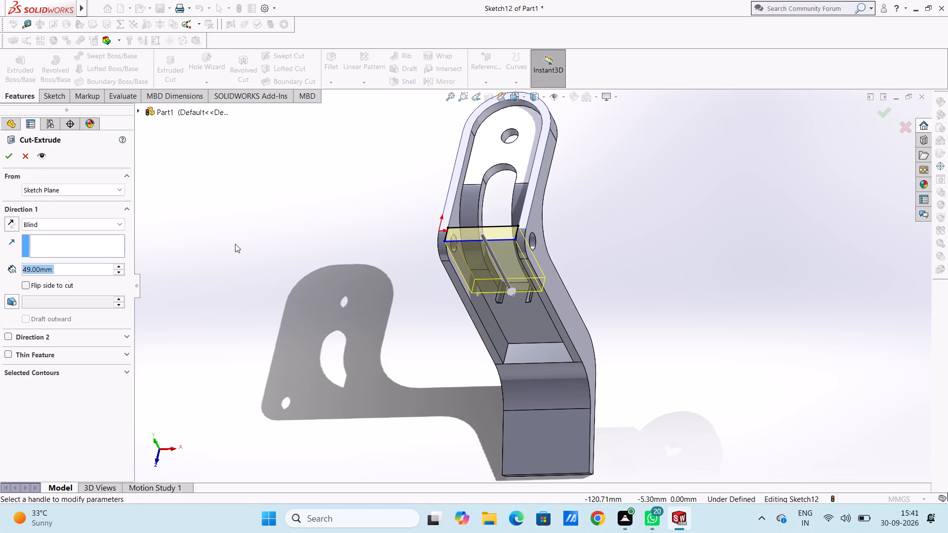
pyautogui.write('60')
pyautogui.press('Return')
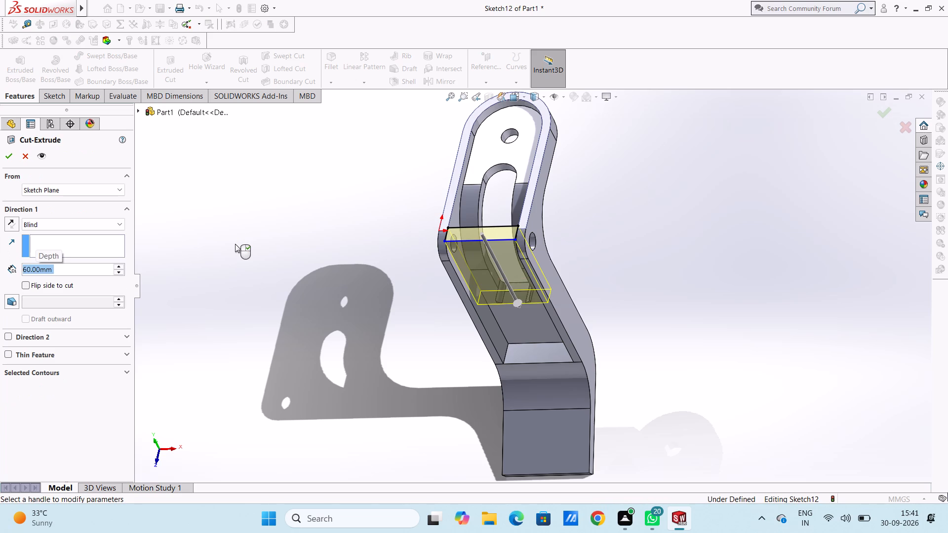
pyautogui.scroll(-1, 355, 305)
pyautogui.moveTo(365, 364); pyautogui.dragTo(393, 219, button='middle')
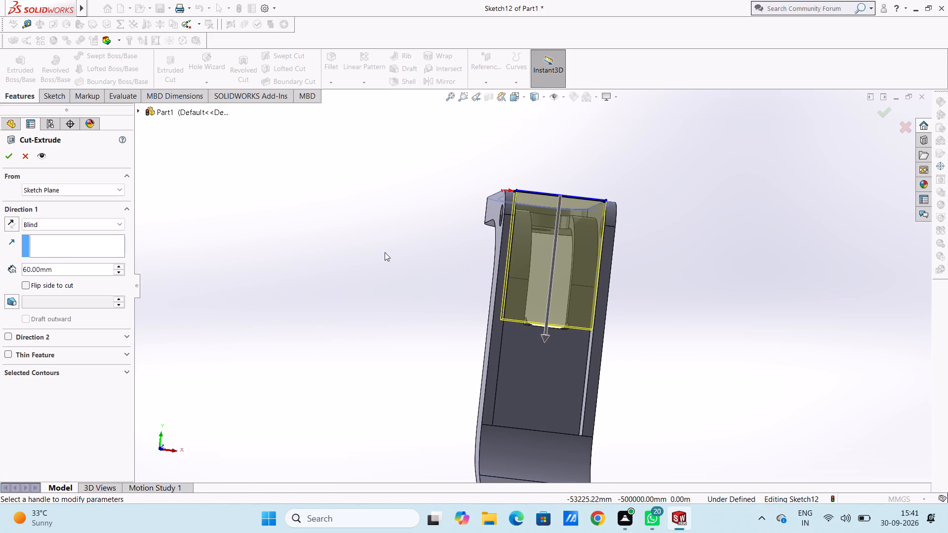
pyautogui.doubleClick(103, 268)
pyautogui.write('70')
pyautogui.press('Return')
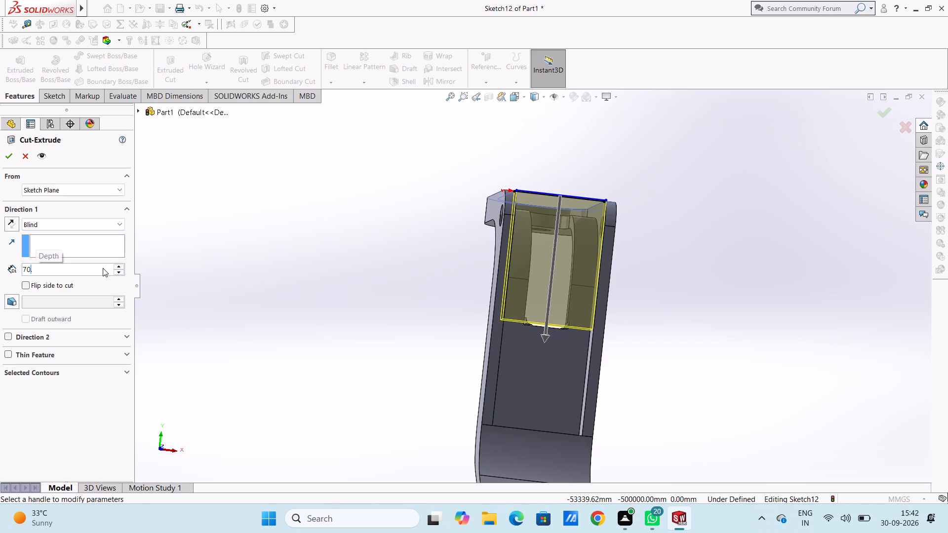
pyautogui.click(4, 158)
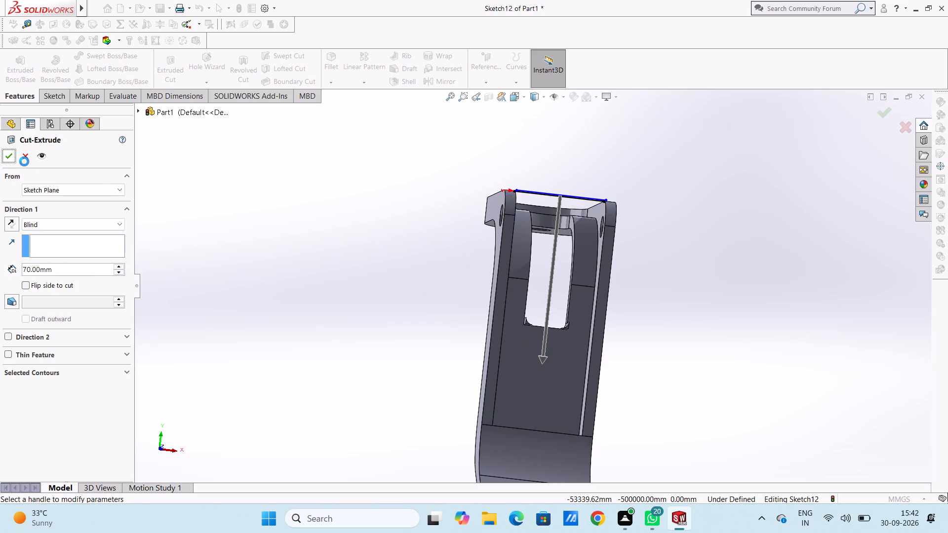
pyautogui.click(269, 216)
# Examine the cleared leg pocket, the slot's lower end and the bend above the foot from several angles.
pyautogui.moveTo(323, 204); pyautogui.dragTo(311, 267, button='middle')
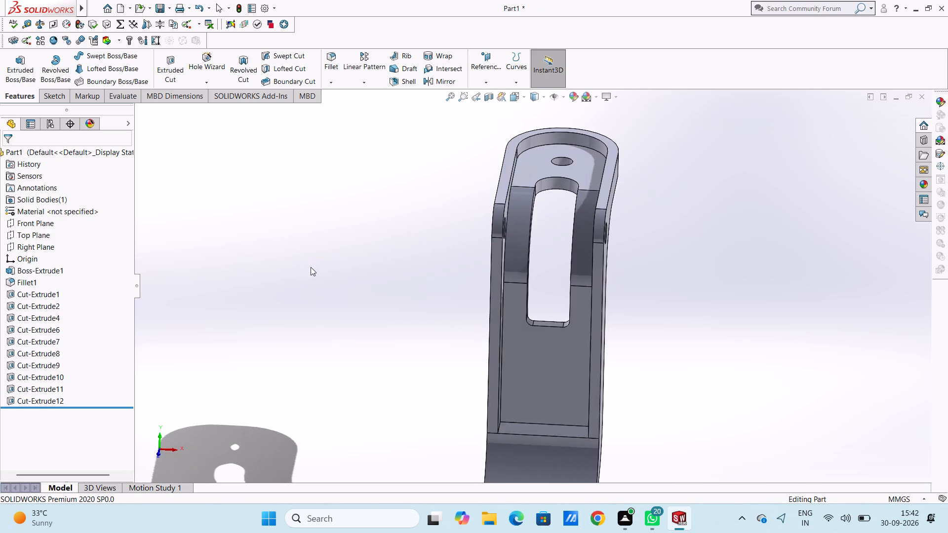
pyautogui.scroll(3, 311, 267)
pyautogui.moveTo(399, 277); pyautogui.dragTo(337, 290, button='middle')
pyautogui.moveTo(353, 299); pyautogui.dragTo(395, 336, button='middle')
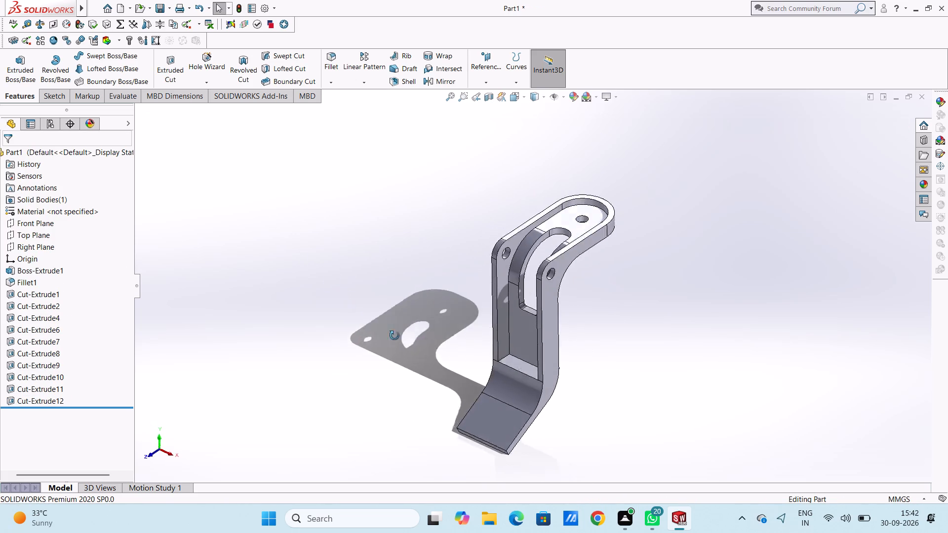
pyautogui.moveTo(395, 336); pyautogui.dragTo(367, 318, button='middle')
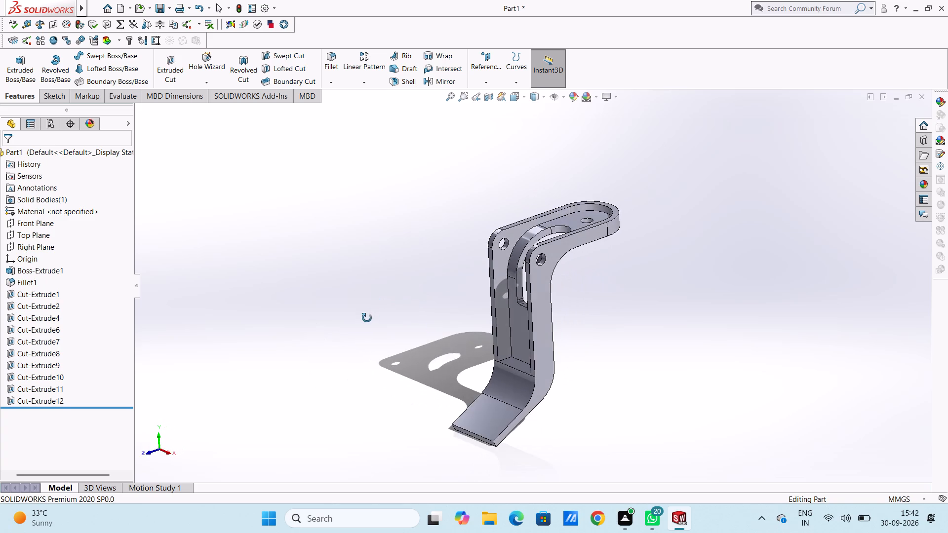
pyautogui.moveTo(367, 318); pyautogui.dragTo(371, 318, button='middle')
pyautogui.moveTo(367, 315); pyautogui.dragTo(361, 305, button='middle')
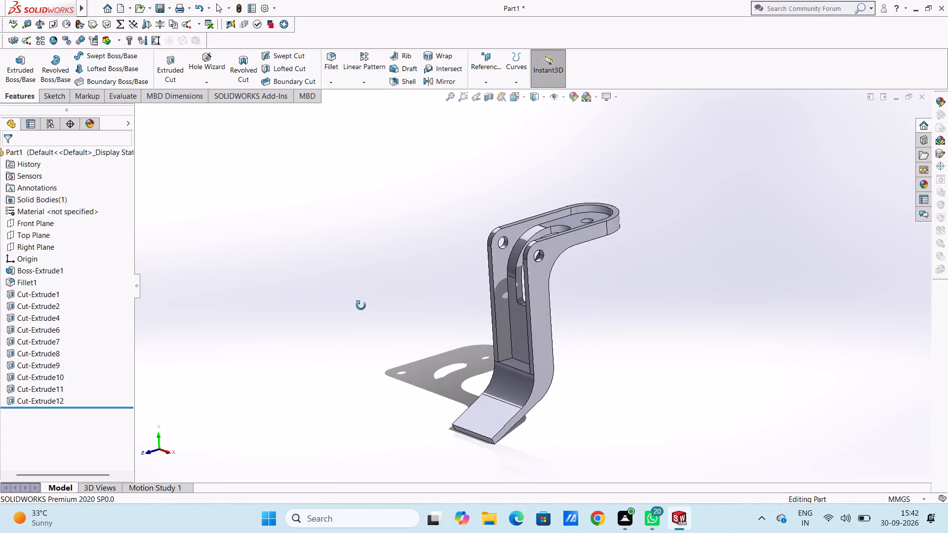
pyautogui.moveTo(361, 305); pyautogui.dragTo(386, 304, button='middle')
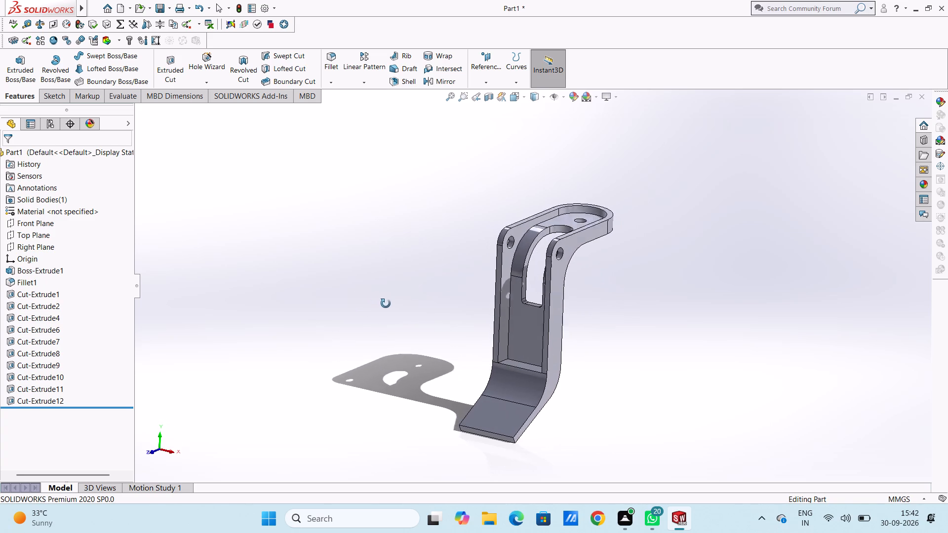
pyautogui.moveTo(386, 304); pyautogui.dragTo(389, 310, button='middle')
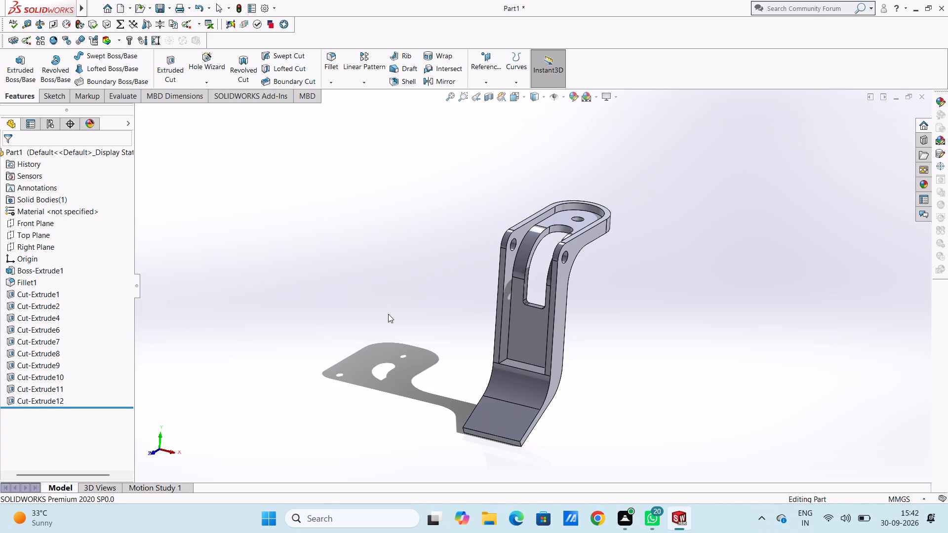
pyautogui.click(384, 318)
pyautogui.moveTo(399, 305); pyautogui.dragTo(344, 268, button='middle')
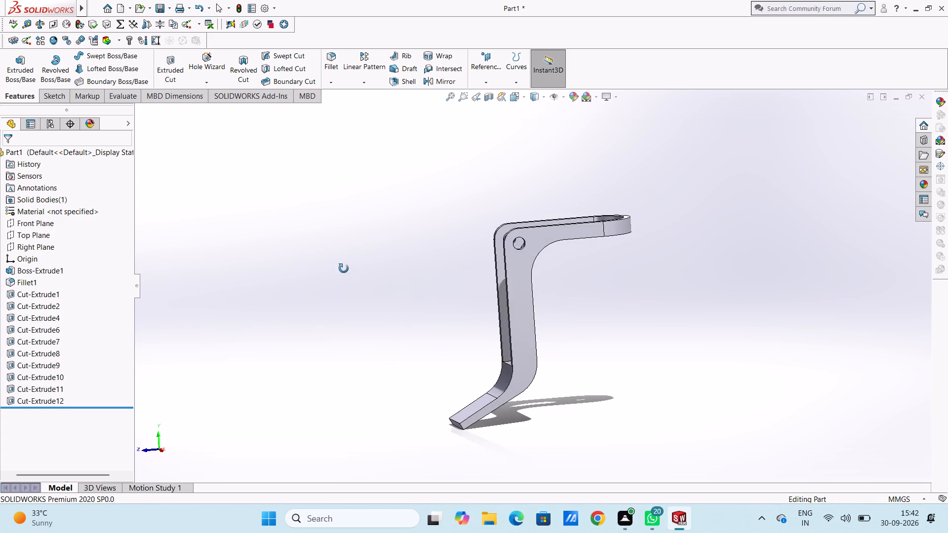
pyautogui.moveTo(344, 268); pyautogui.dragTo(365, 314, button='middle')
pyautogui.scroll(1, 365, 314)
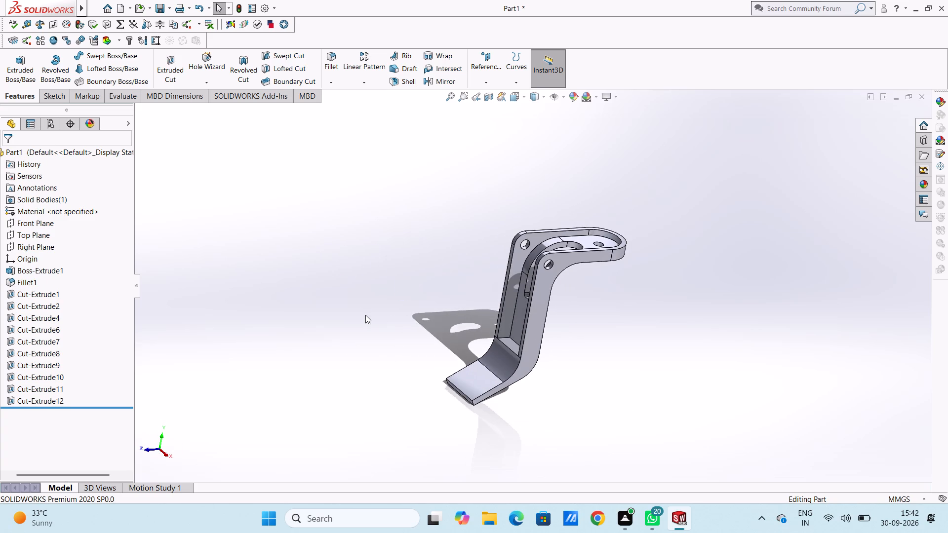
pyautogui.scroll(-2, 493, 378)
pyautogui.scroll(-1, 545, 359)
pyautogui.moveTo(551, 362); pyautogui.dragTo(545, 322, button='middle')
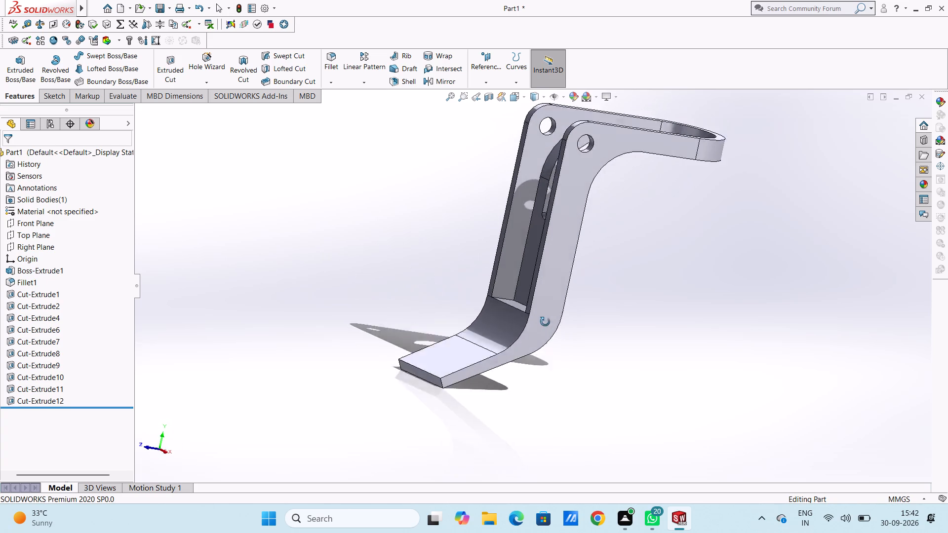
pyautogui.moveTo(545, 322); pyautogui.dragTo(535, 344, button='middle')
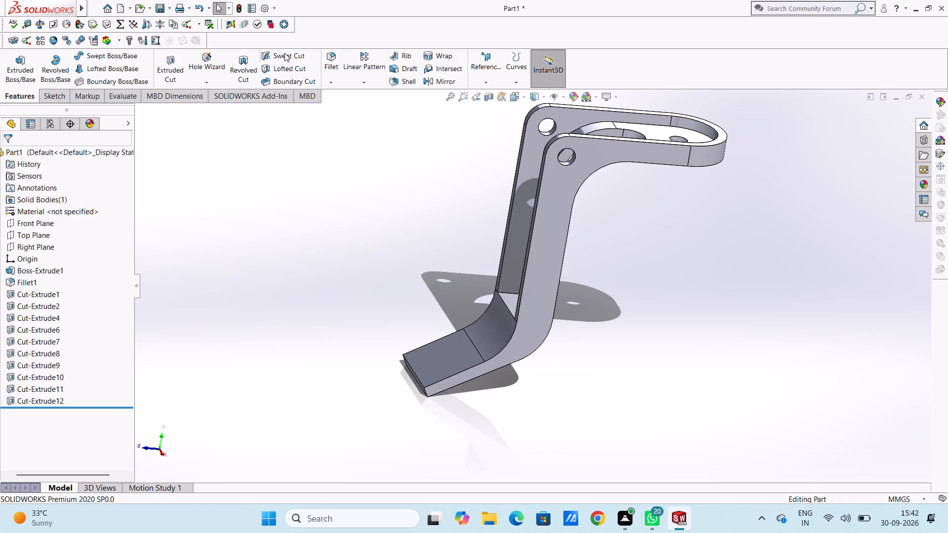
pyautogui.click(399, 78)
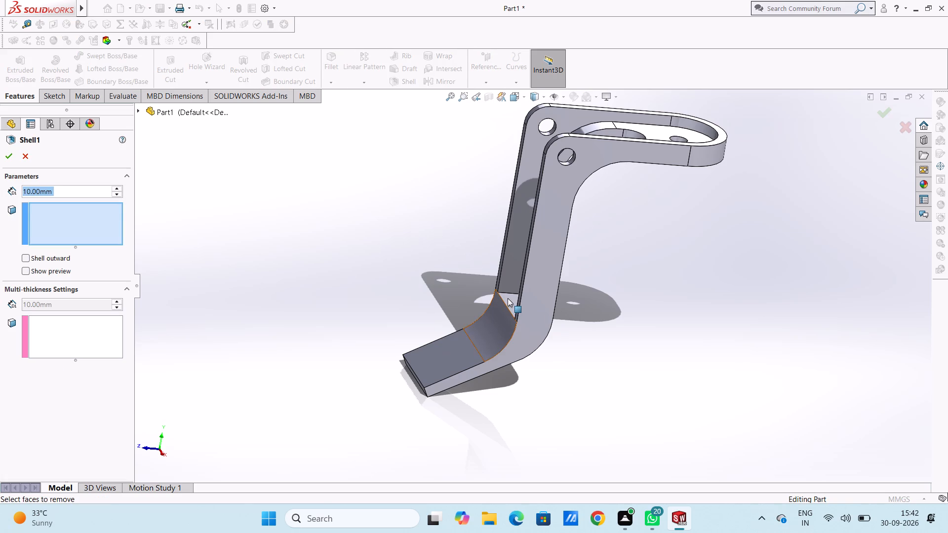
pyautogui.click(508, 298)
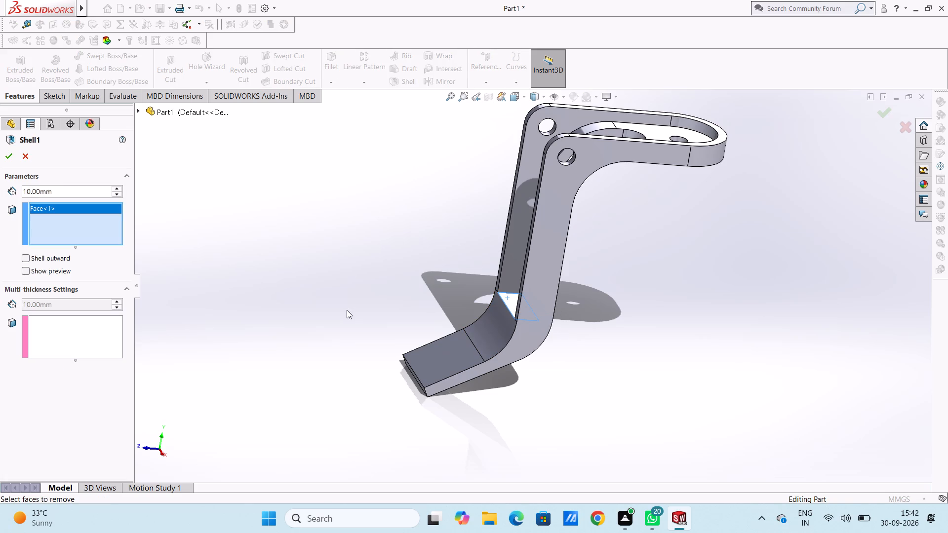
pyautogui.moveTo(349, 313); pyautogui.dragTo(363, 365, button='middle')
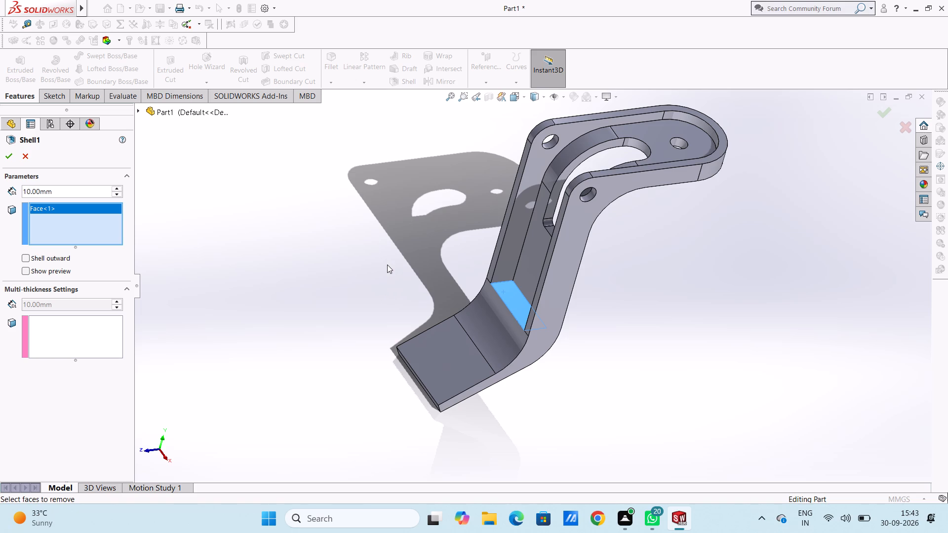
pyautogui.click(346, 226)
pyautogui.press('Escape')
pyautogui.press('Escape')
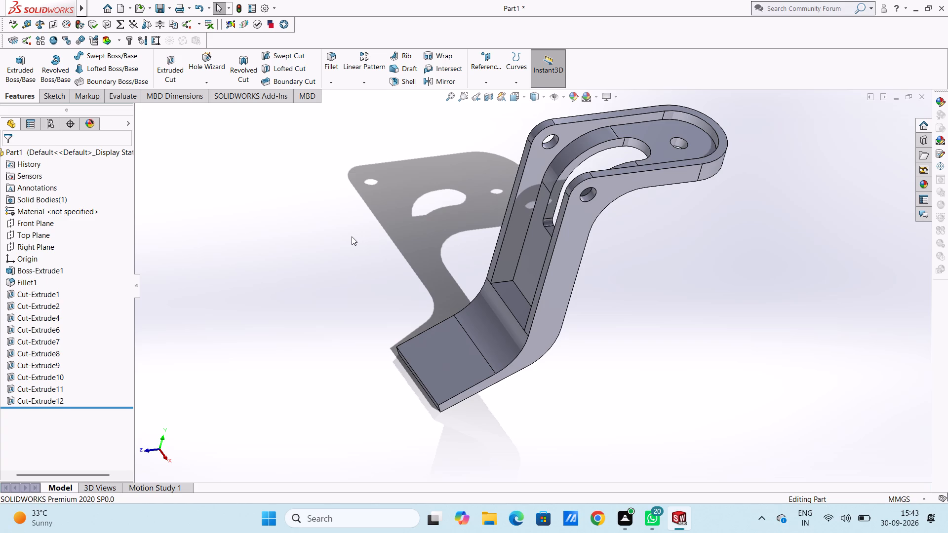
# Create a reference plane parallel to the Right Plane at a 26 mm offset, through the middle of the bracket's width.
pyautogui.hotkey('ctrl', '5')
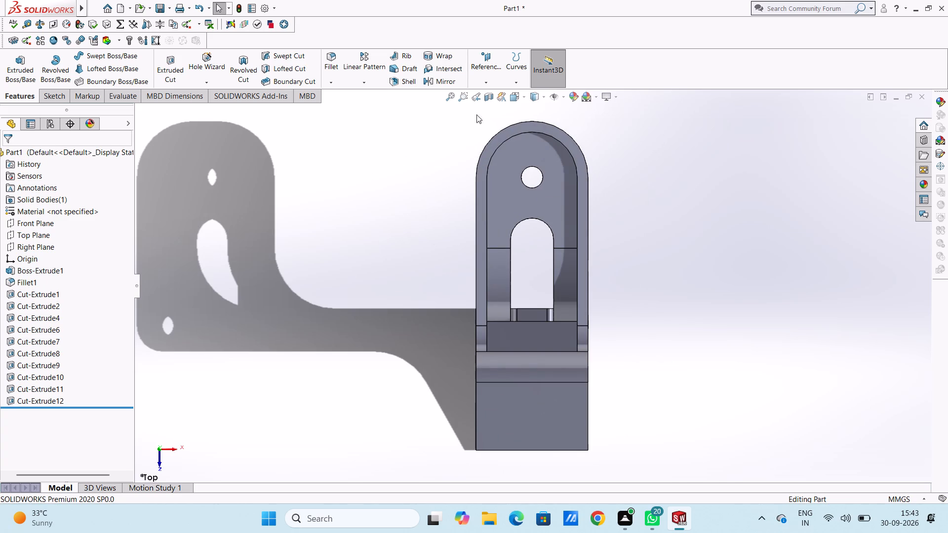
pyautogui.click(490, 57)
pyautogui.click(493, 93)
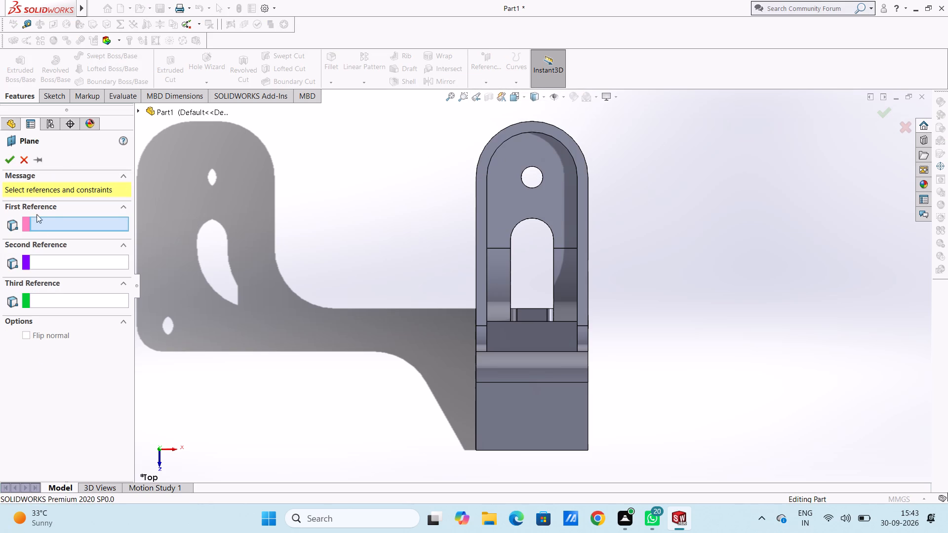
pyautogui.click(206, 114)
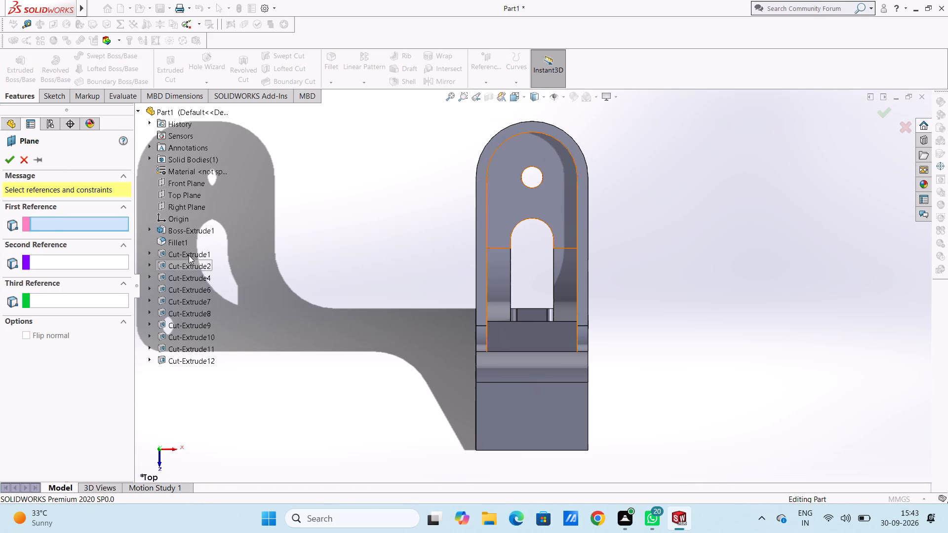
pyautogui.click(190, 205)
pyautogui.doubleClick(76, 312)
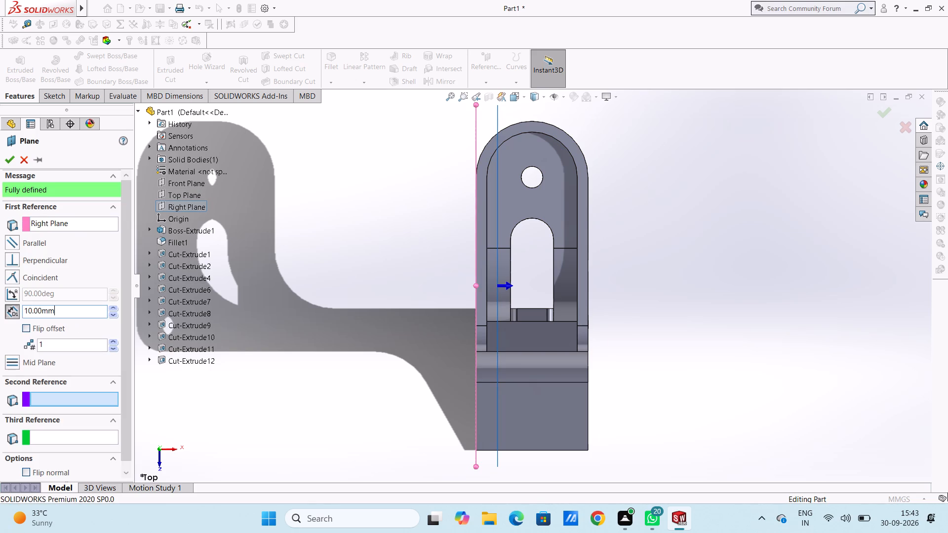
pyautogui.write('26')
pyautogui.press('Return')
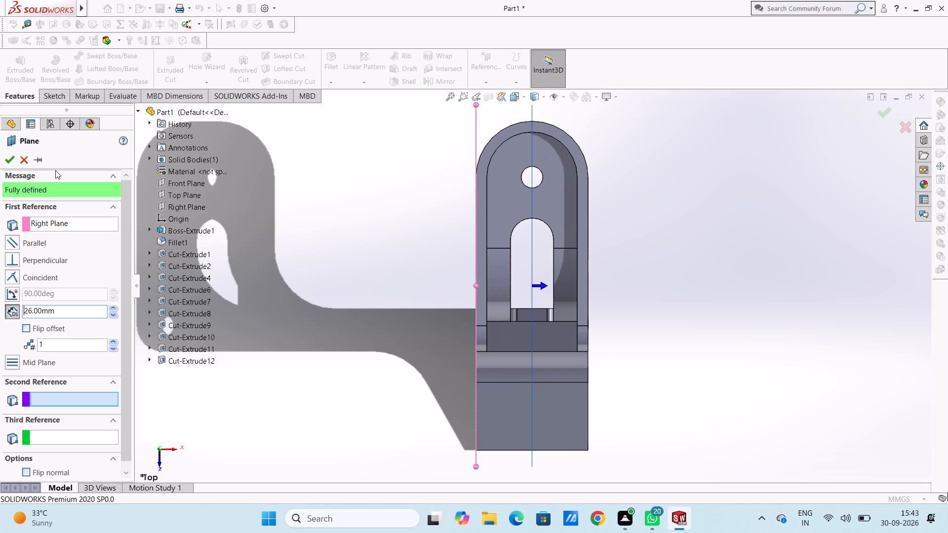
pyautogui.click(9, 161)
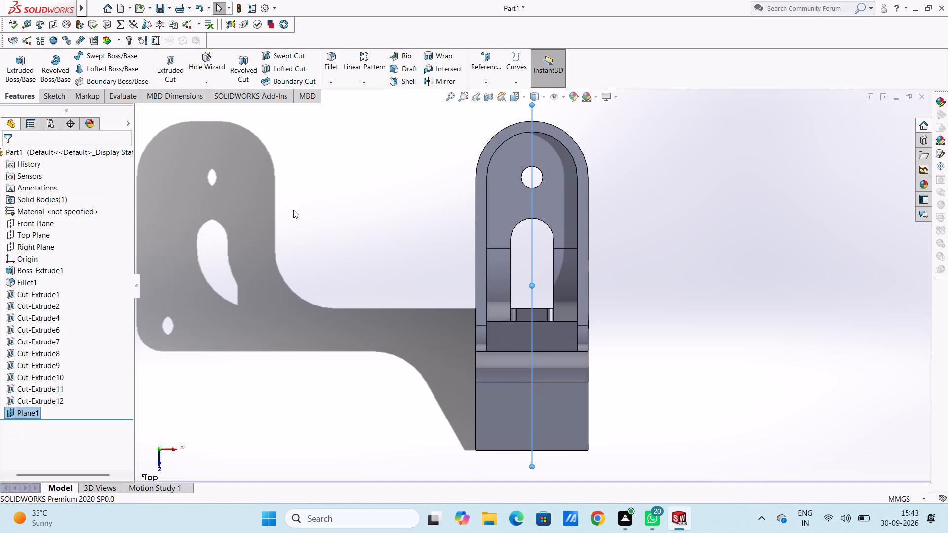
# Examine the bracket's leg pocket, bend and foot relative to the mid-width plane from several angles.
pyautogui.click(293, 210)
pyautogui.scroll(-1, 293, 230)
pyautogui.moveTo(303, 223); pyautogui.dragTo(306, 211, button='middle')
pyautogui.scroll(4, 304, 218)
pyautogui.moveTo(345, 283); pyautogui.dragTo(303, 211, button='middle')
pyautogui.moveTo(369, 264); pyautogui.dragTo(377, 259, button='middle')
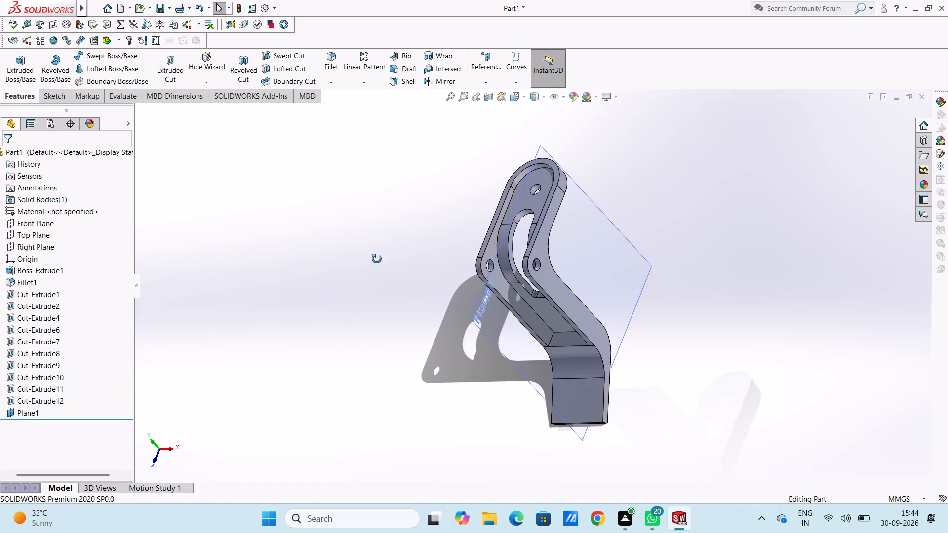
pyautogui.moveTo(377, 259); pyautogui.dragTo(368, 216, button='middle')
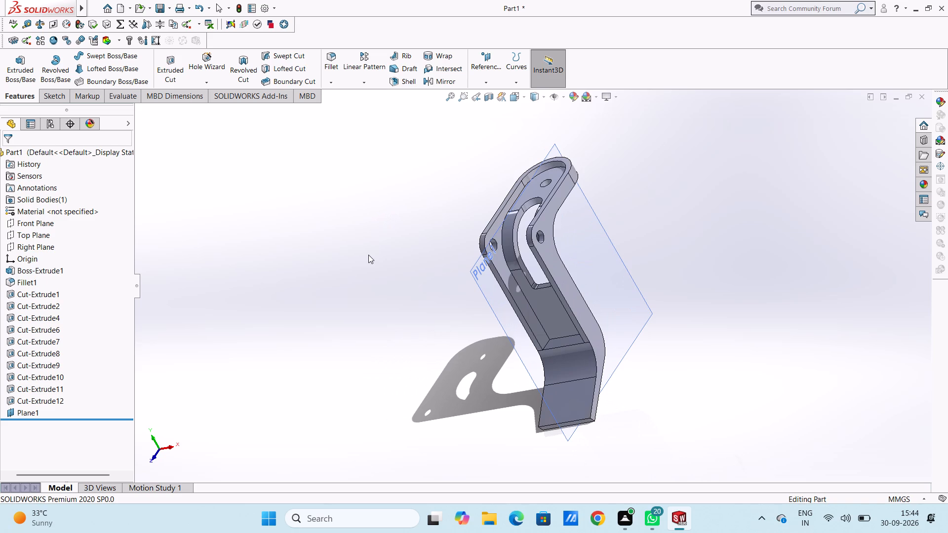
pyautogui.hotkey('ctrl', '4')
pyautogui.scroll(4, 368, 255)
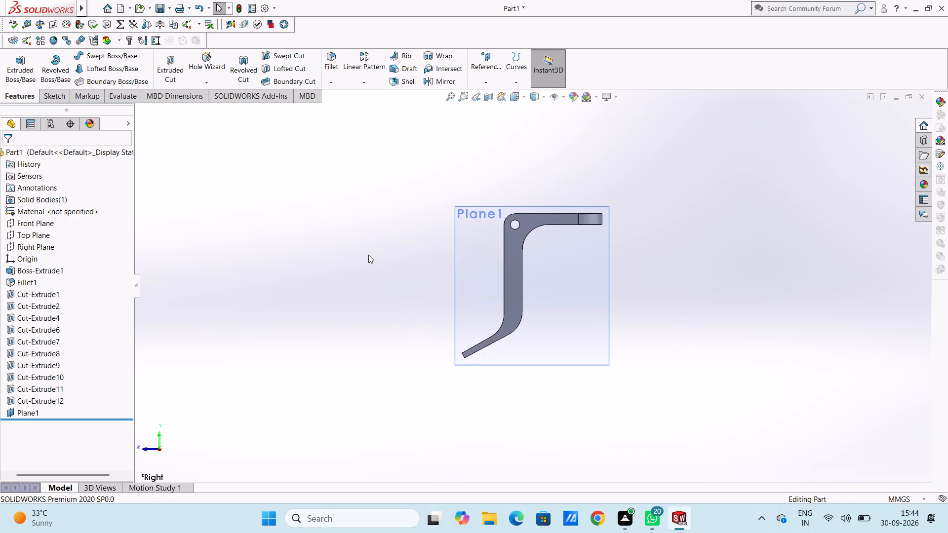
pyautogui.moveTo(369, 253); pyautogui.dragTo(411, 289, button='middle')
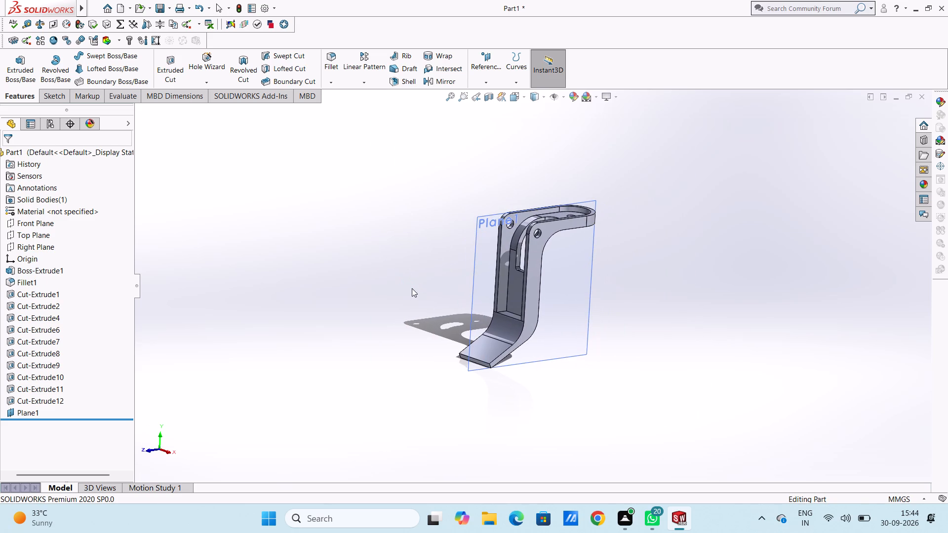
# On the mid-width plane, sketch a 20 mm horizontal line across the leg and a vertical line about 30 mm down its foot-side edge to the bend.
pyautogui.click(485, 288)
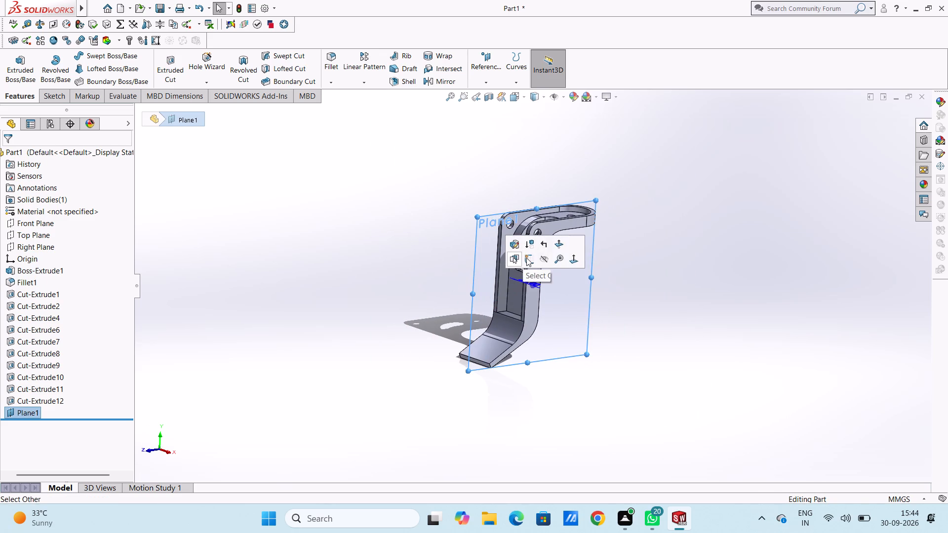
pyautogui.click(526, 258)
pyautogui.click(388, 292)
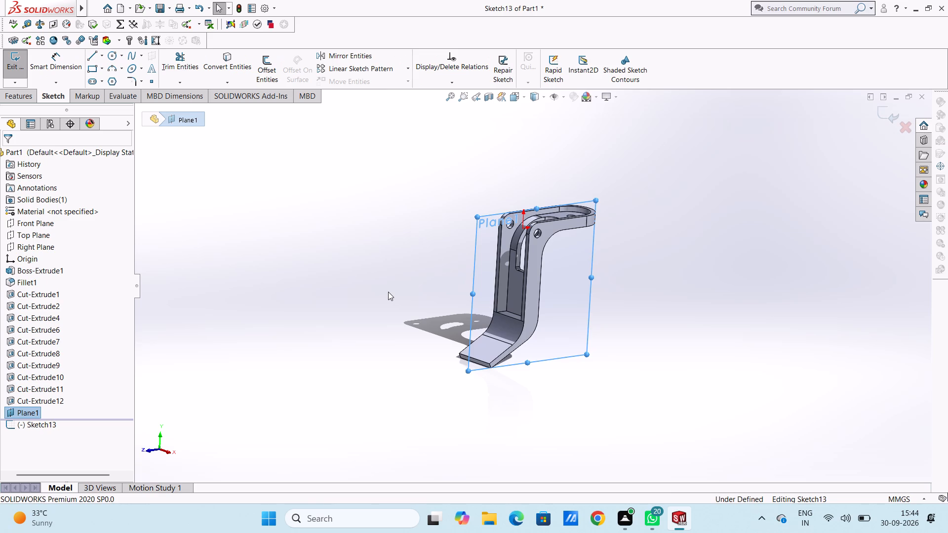
pyautogui.hotkey('ctrl', '4')
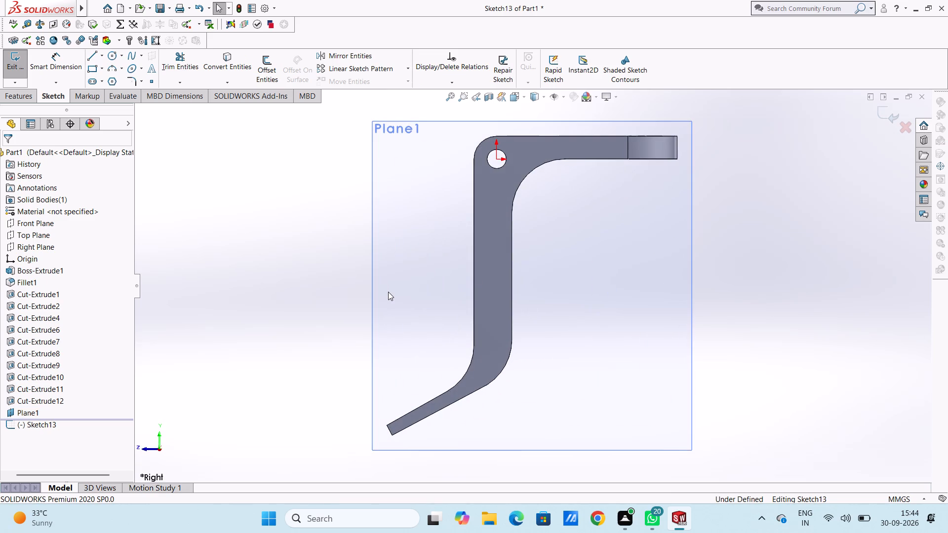
pyautogui.click(94, 57)
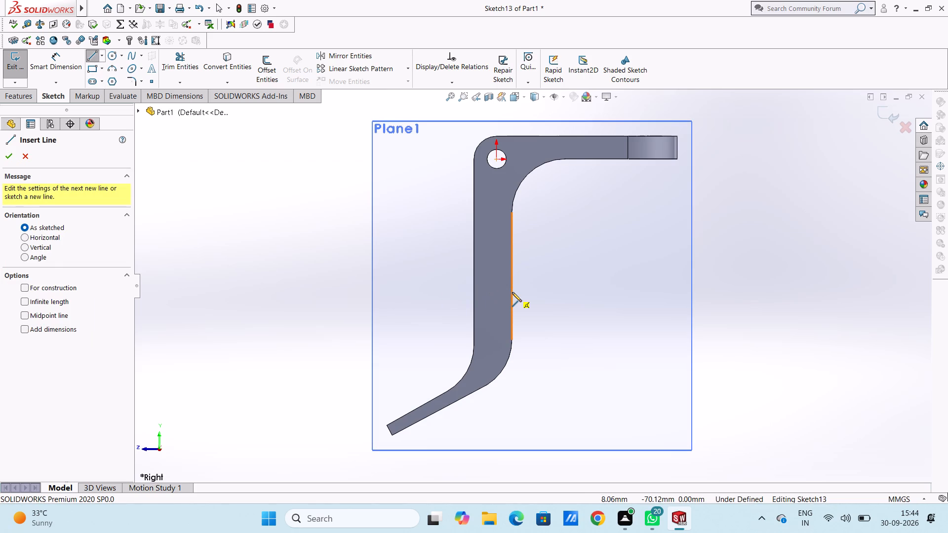
pyautogui.click(512, 287)
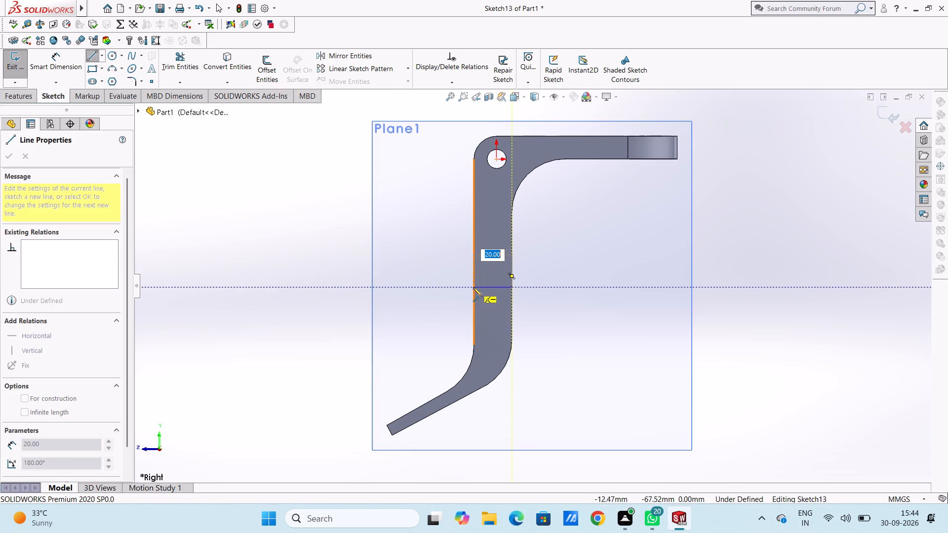
pyautogui.click(473, 287)
pyautogui.click(473, 347)
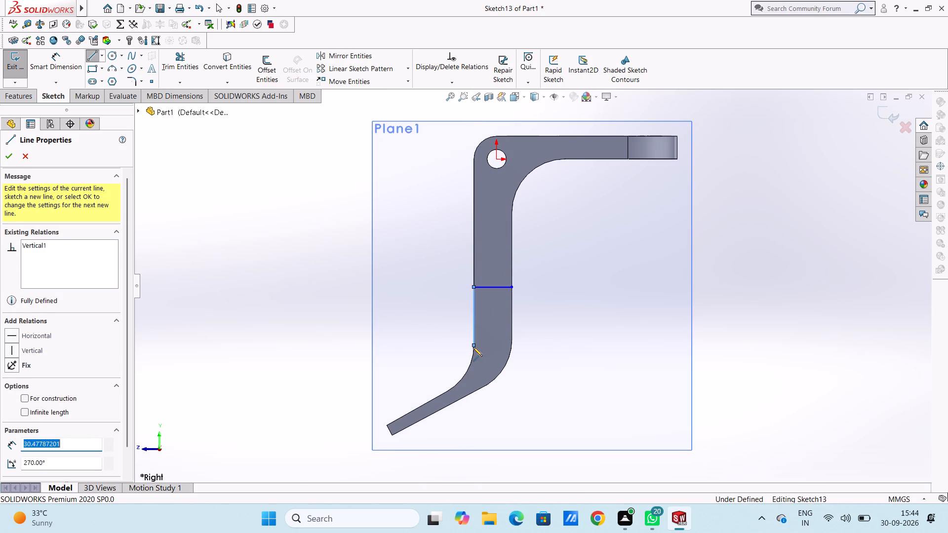
pyautogui.press('Escape')
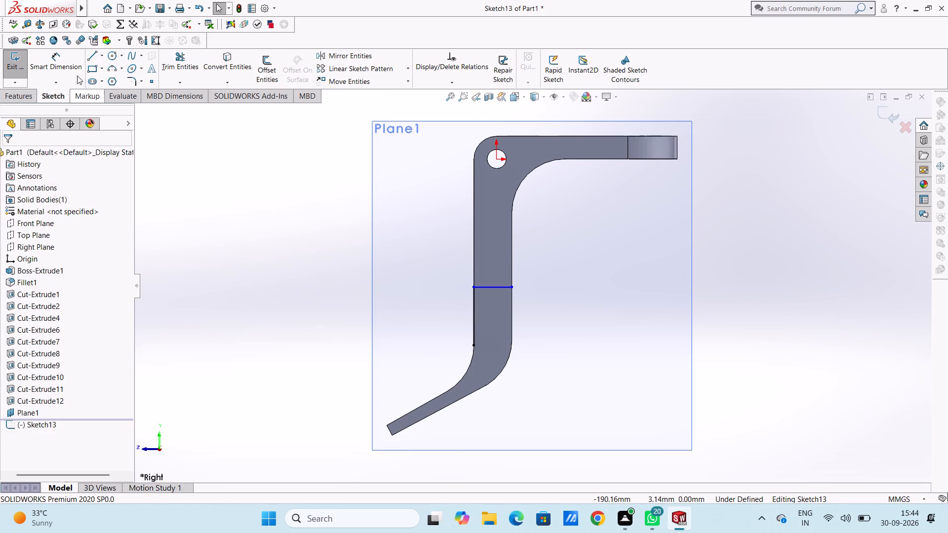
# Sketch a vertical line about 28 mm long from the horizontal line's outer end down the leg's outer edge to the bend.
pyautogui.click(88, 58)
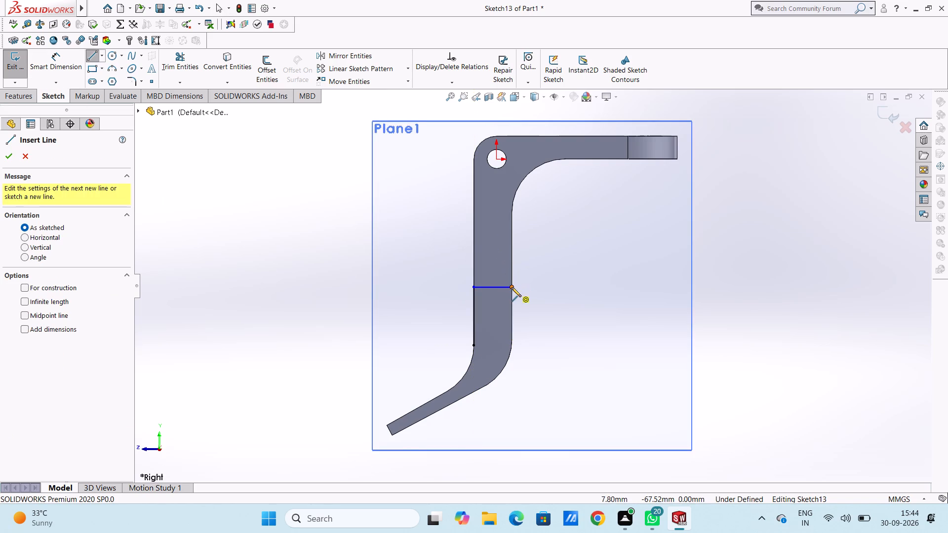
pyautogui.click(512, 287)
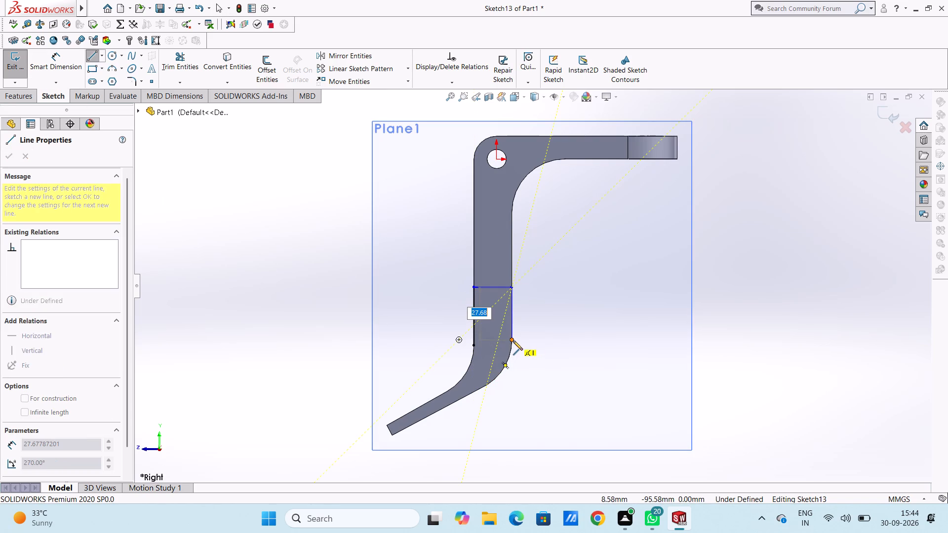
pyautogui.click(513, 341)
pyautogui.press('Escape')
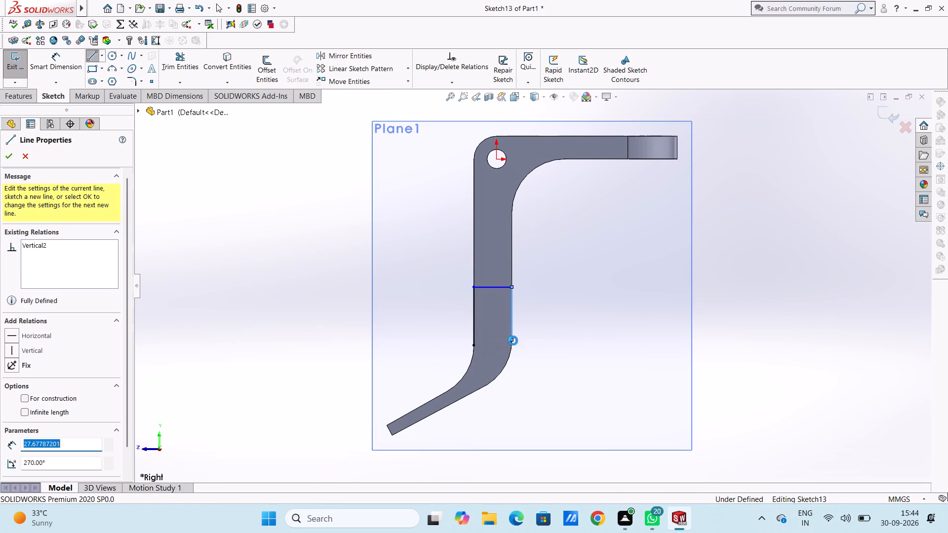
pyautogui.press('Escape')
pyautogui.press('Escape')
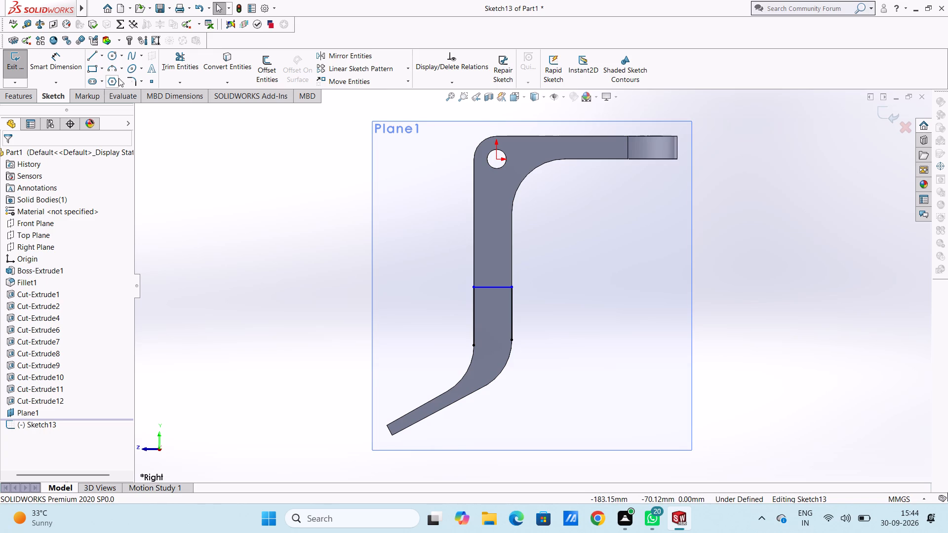
# Trace the inner and outer bend edges between the leg and foot with three-point arcs of 28 mm radius.
pyautogui.click(117, 69)
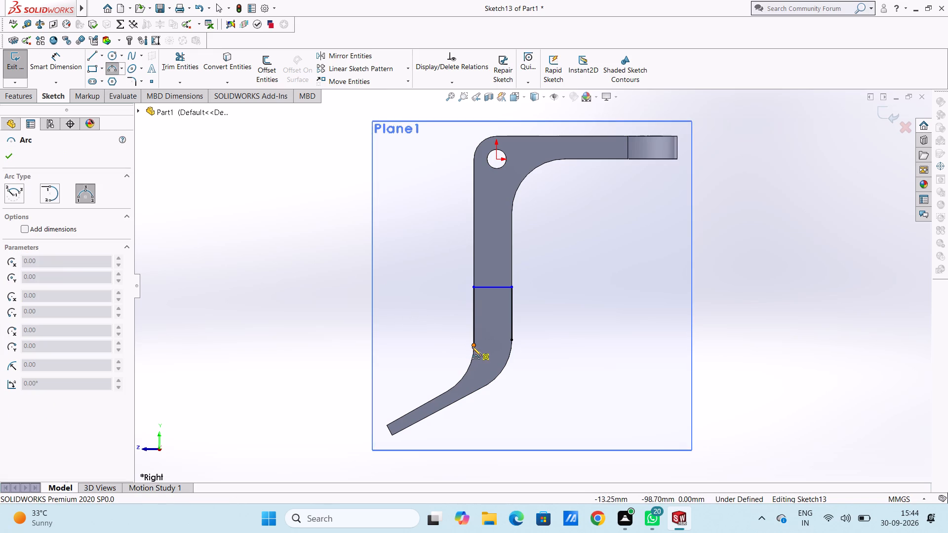
pyautogui.click(472, 346)
pyautogui.click(446, 393)
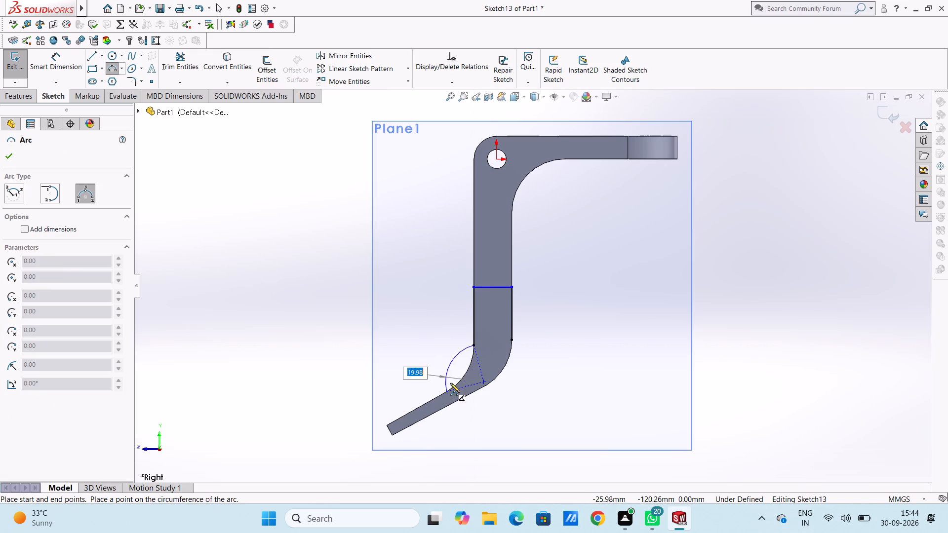
pyautogui.click(466, 374)
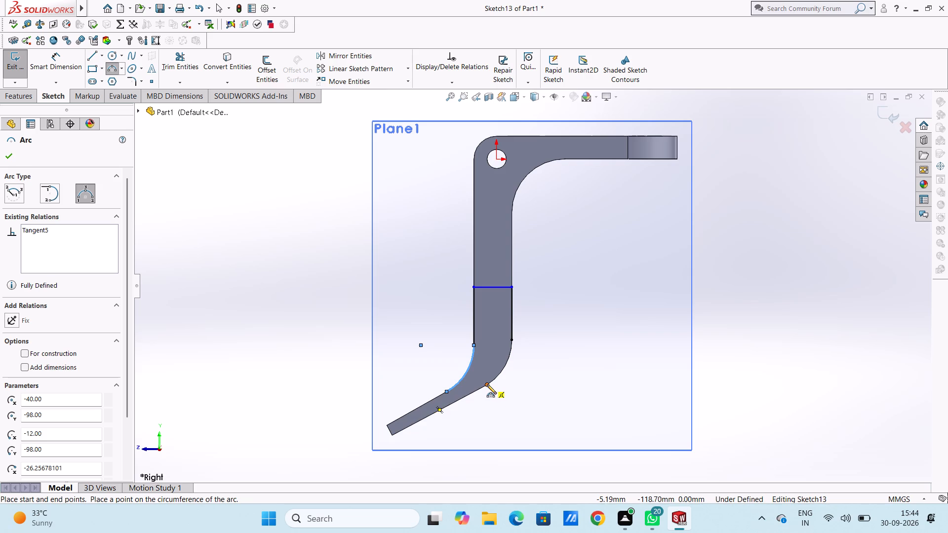
pyautogui.click(487, 384)
pyautogui.click(513, 343)
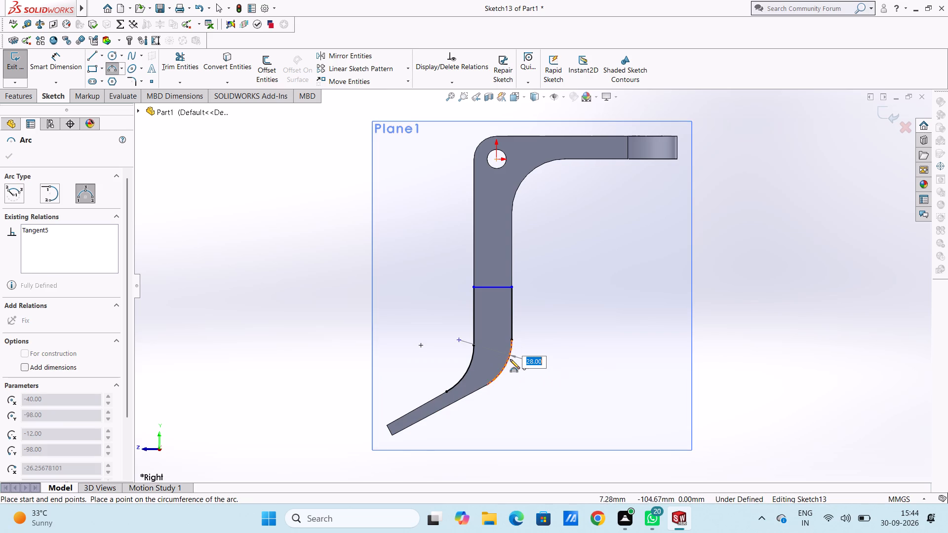
pyautogui.click(510, 361)
pyautogui.press('Escape')
pyautogui.press('Escape')
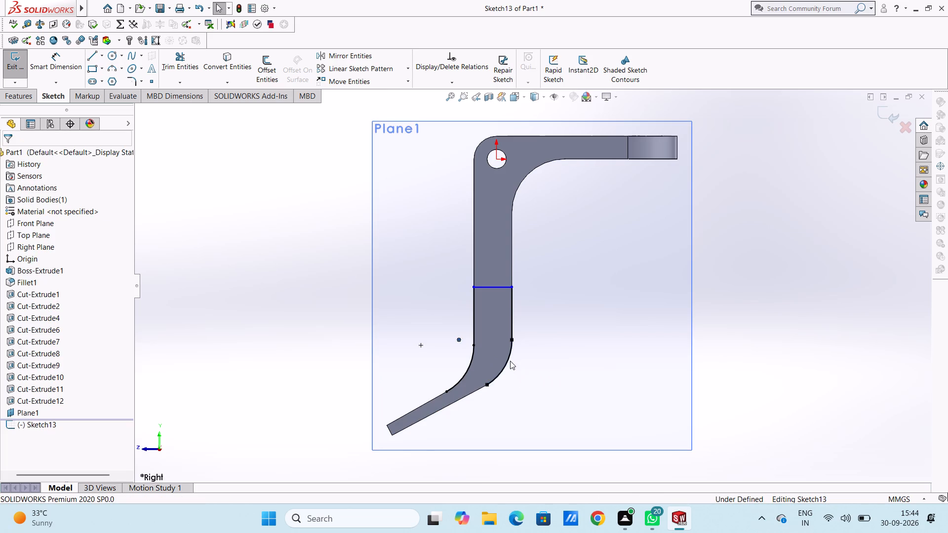
pyautogui.press('Escape')
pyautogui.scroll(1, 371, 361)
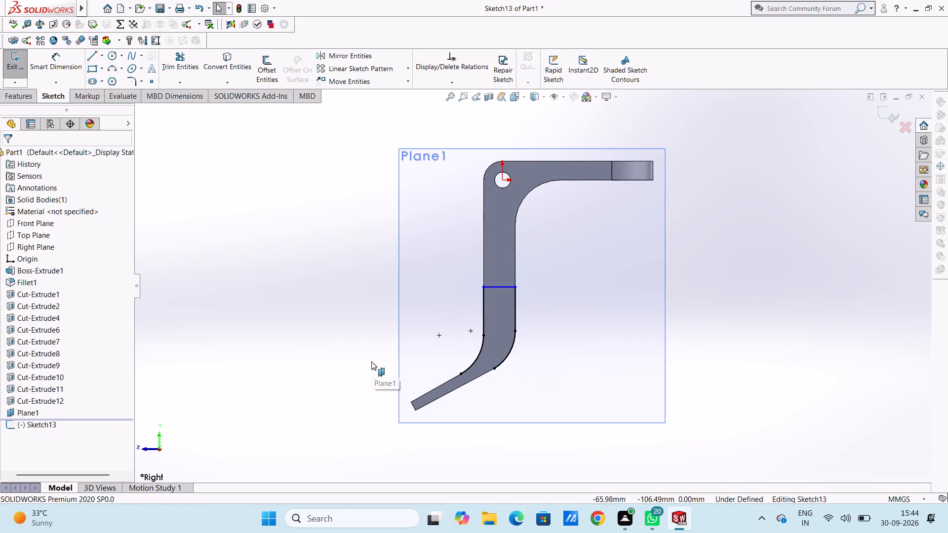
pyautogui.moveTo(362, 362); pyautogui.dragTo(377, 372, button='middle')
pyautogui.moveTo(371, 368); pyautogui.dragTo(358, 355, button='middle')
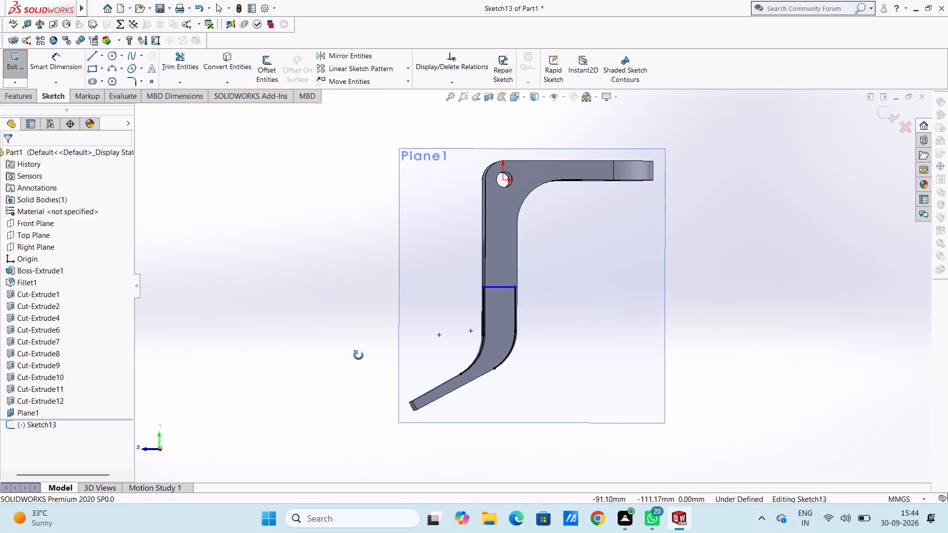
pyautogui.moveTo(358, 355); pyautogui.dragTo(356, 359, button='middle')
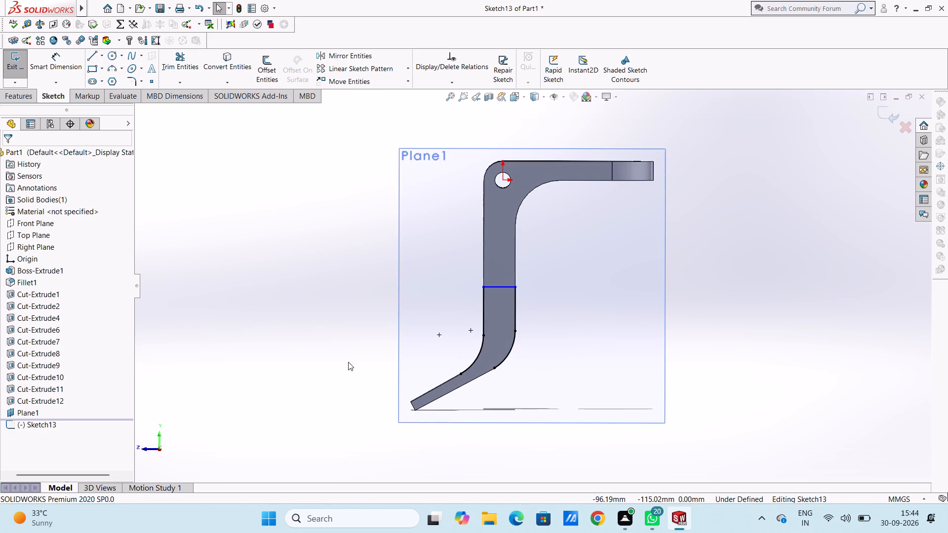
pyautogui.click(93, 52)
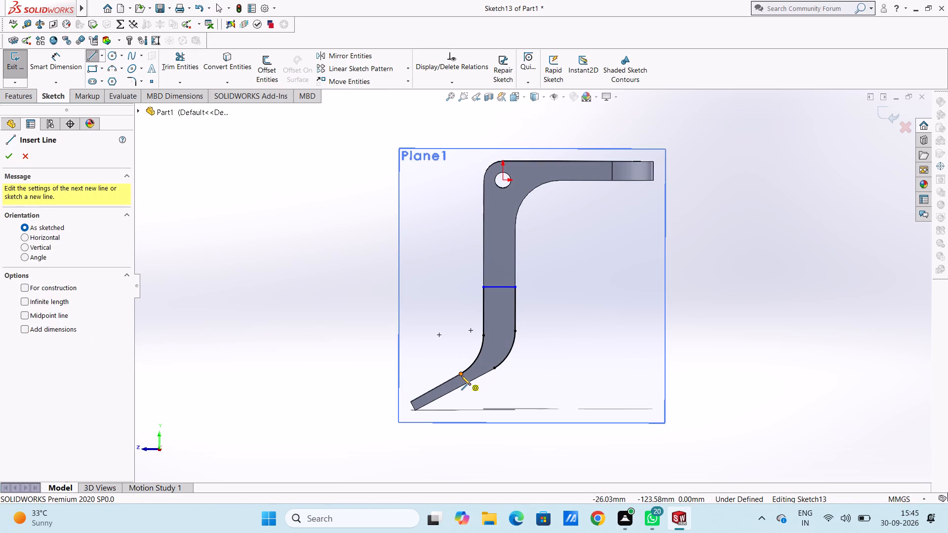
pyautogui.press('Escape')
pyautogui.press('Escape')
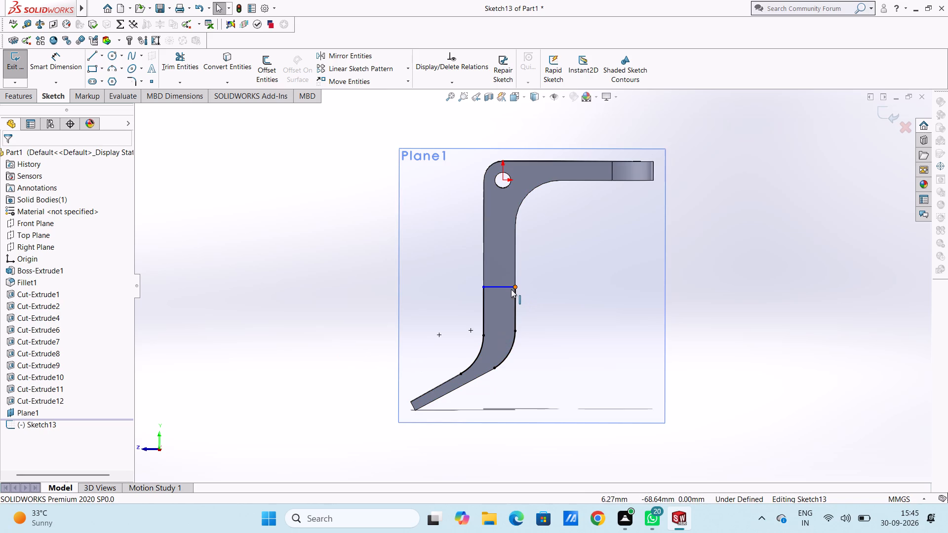
# Trim away the horizontal line across the leg and the line and arc along its outer edge.
pyautogui.click(190, 60)
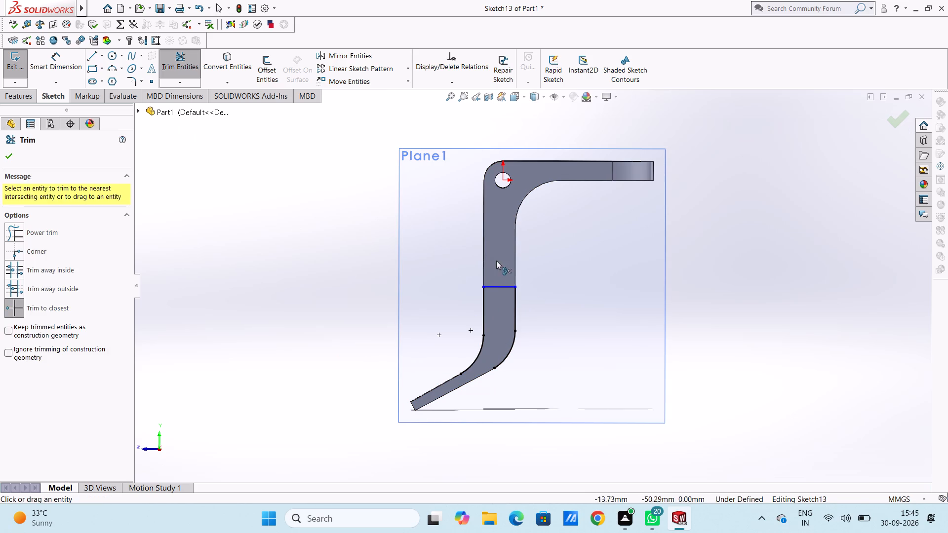
pyautogui.click(510, 289)
pyautogui.click(516, 296)
pyautogui.click(516, 334)
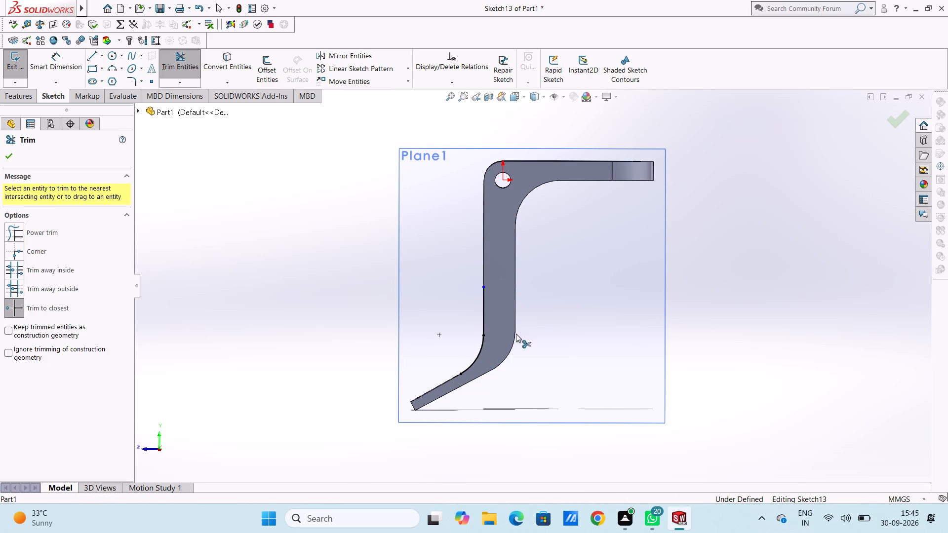
pyautogui.press('Escape')
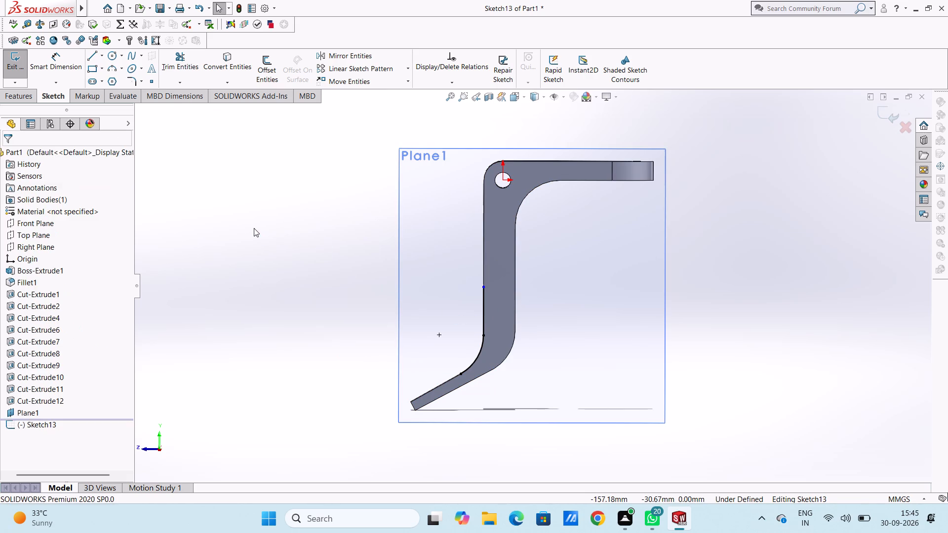
pyautogui.press('Escape')
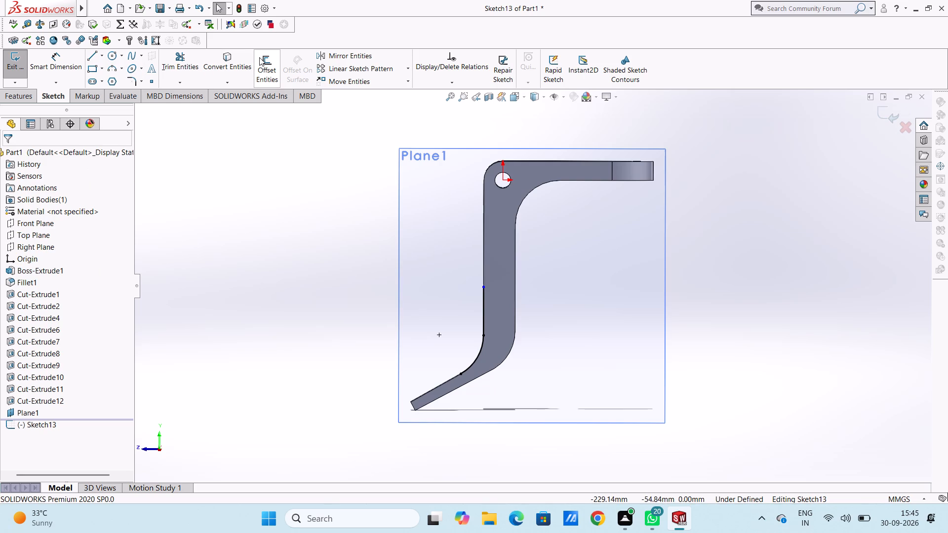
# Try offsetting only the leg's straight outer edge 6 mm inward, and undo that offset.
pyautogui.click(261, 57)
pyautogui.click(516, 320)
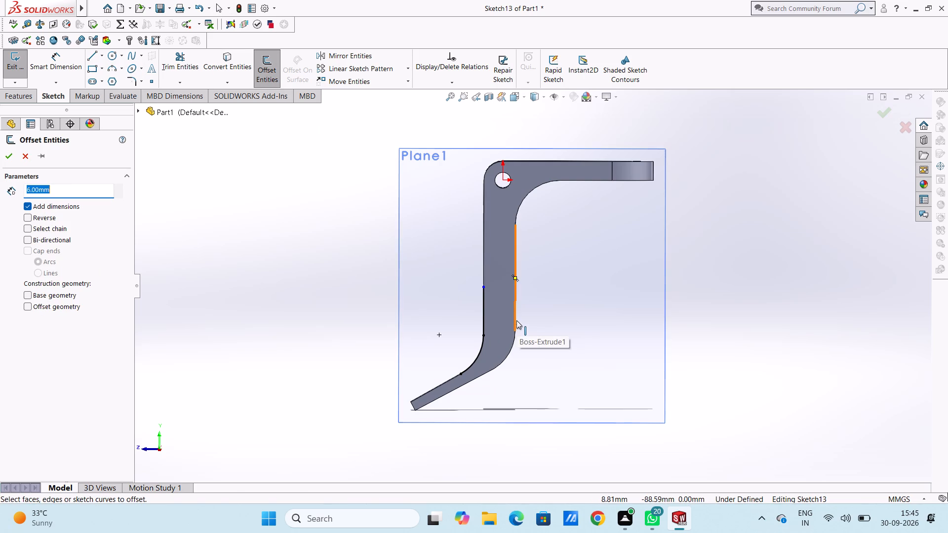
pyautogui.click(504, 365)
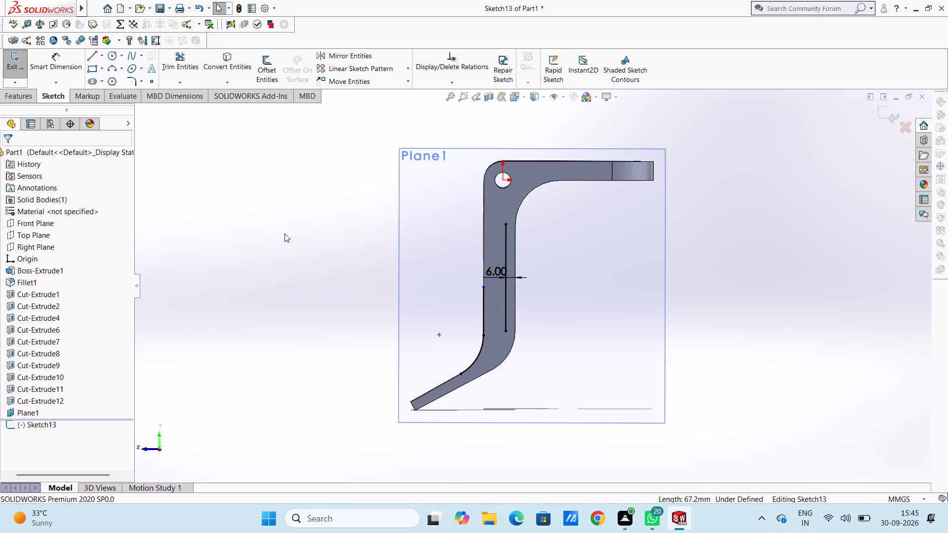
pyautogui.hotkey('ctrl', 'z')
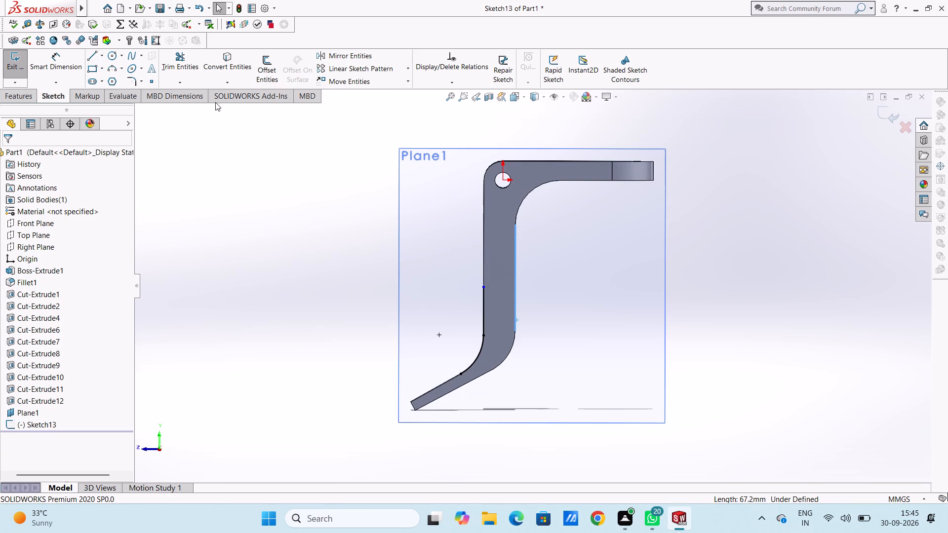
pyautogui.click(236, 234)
# Offset the leg's straight outer edge, the outer bend arc and the foot's underside edge 6 mm inward as one chain.
pyautogui.click(272, 70)
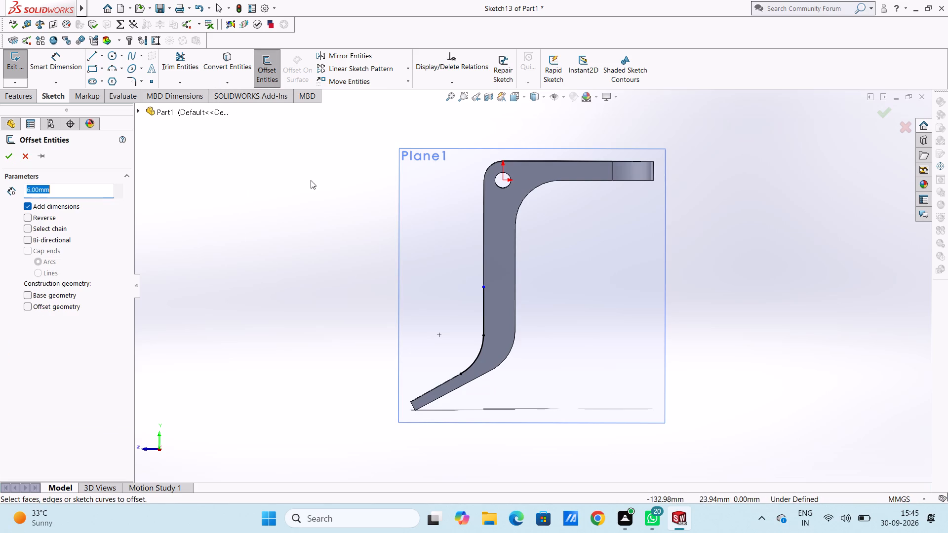
pyautogui.click(515, 320)
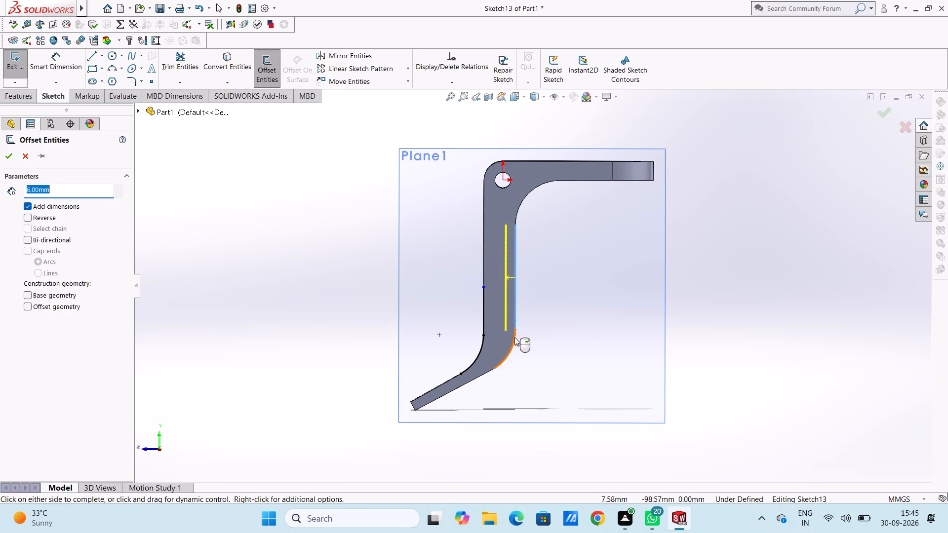
pyautogui.click(513, 343)
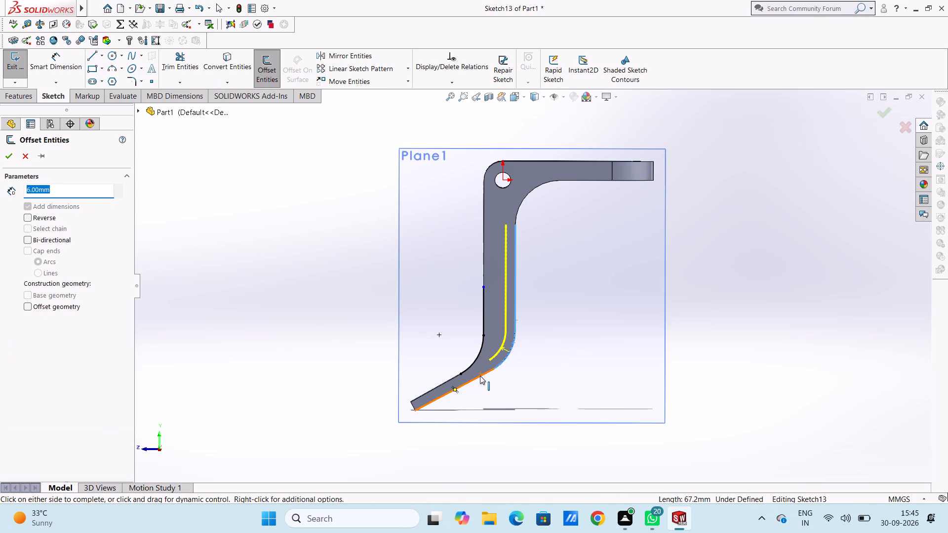
pyautogui.click(480, 376)
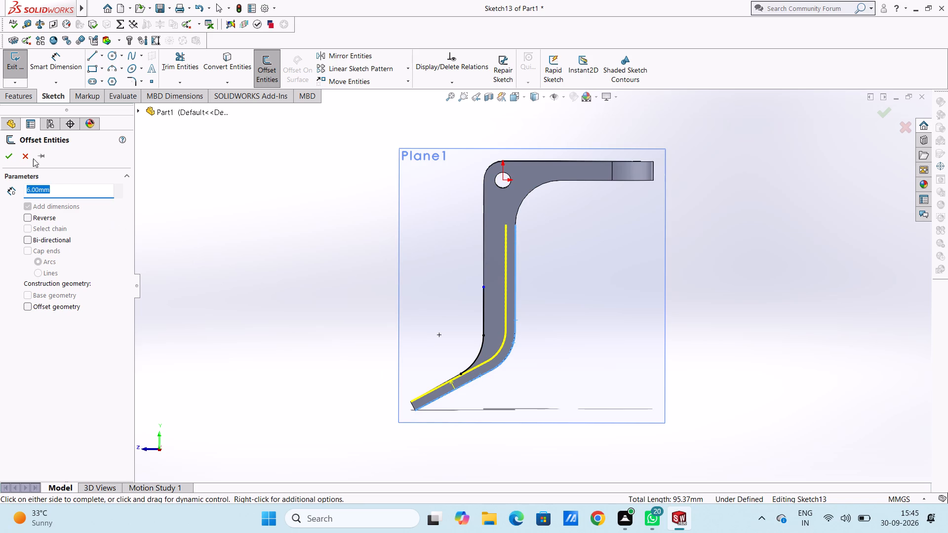
pyautogui.click(13, 160)
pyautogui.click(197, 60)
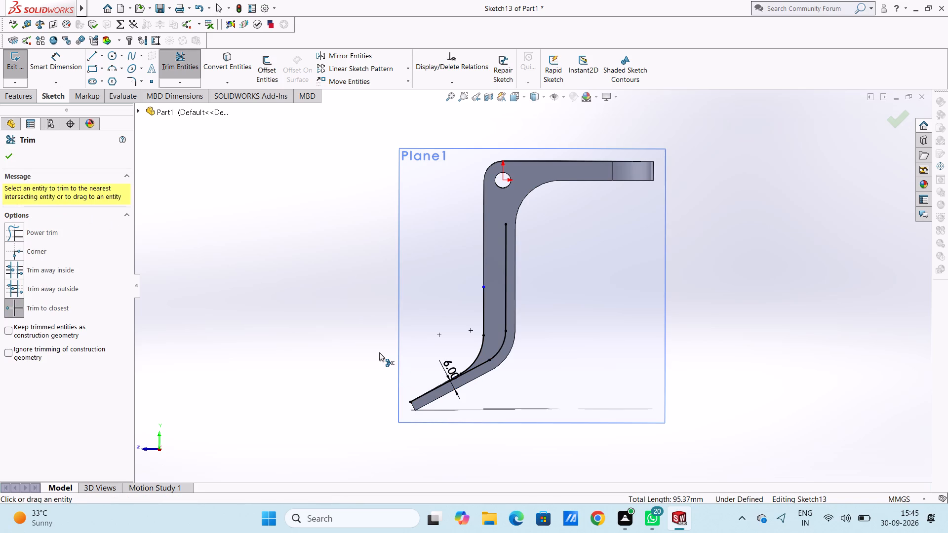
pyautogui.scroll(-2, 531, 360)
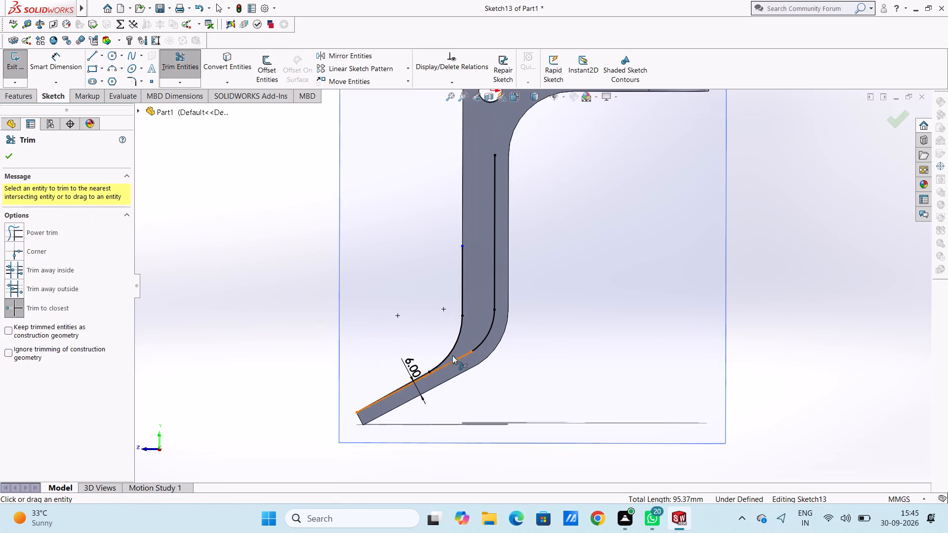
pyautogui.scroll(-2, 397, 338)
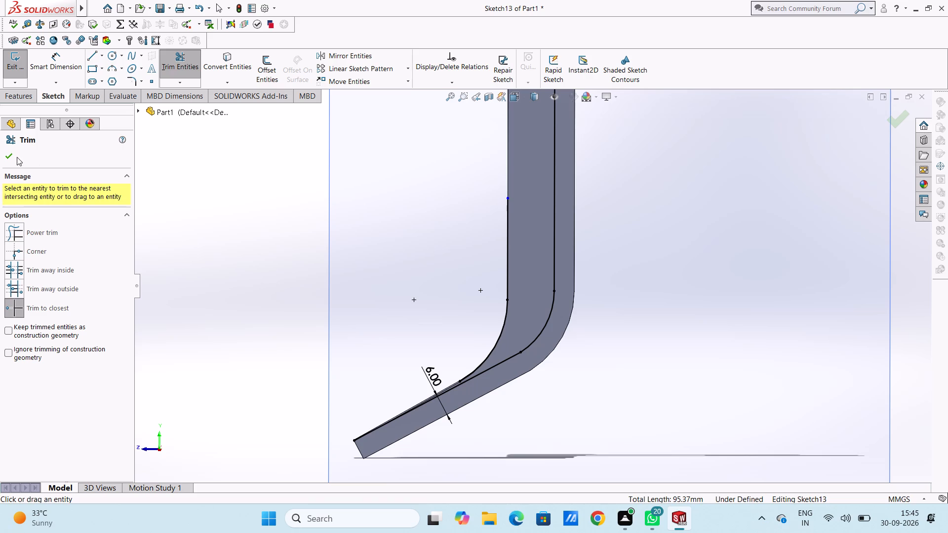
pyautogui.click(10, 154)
# Sketch a line about 36 mm long along the foot's upper edge, from the foot's tip to the end of the inner bend arc.
pyautogui.click(94, 59)
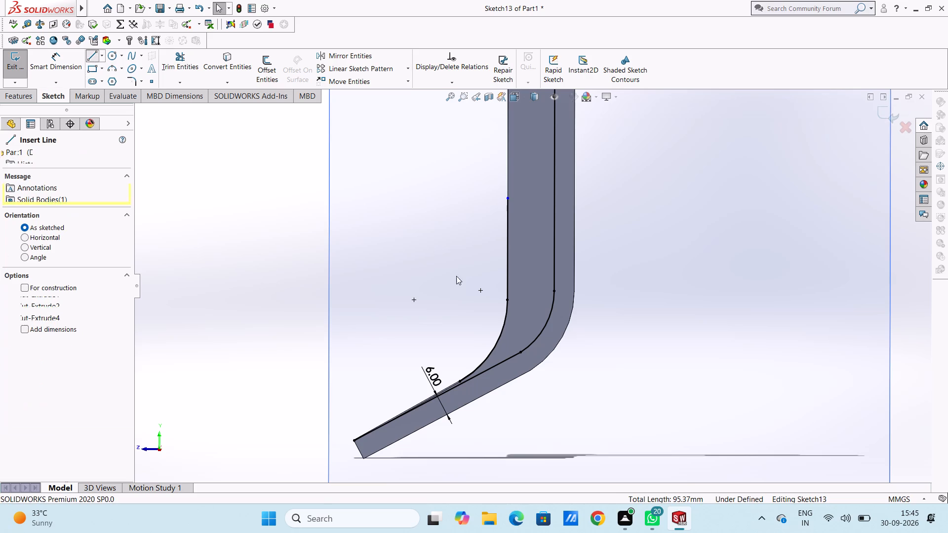
pyautogui.scroll(-2, 494, 386)
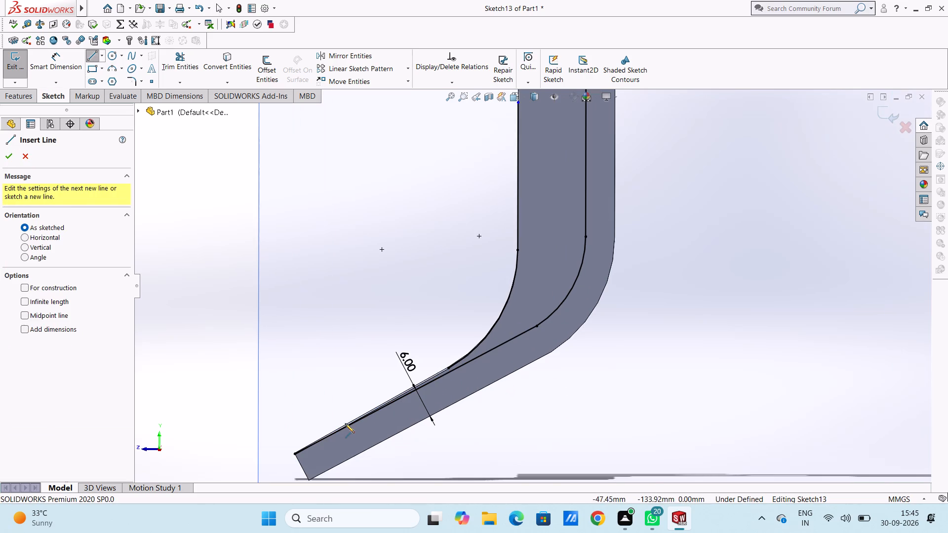
pyautogui.click(293, 456)
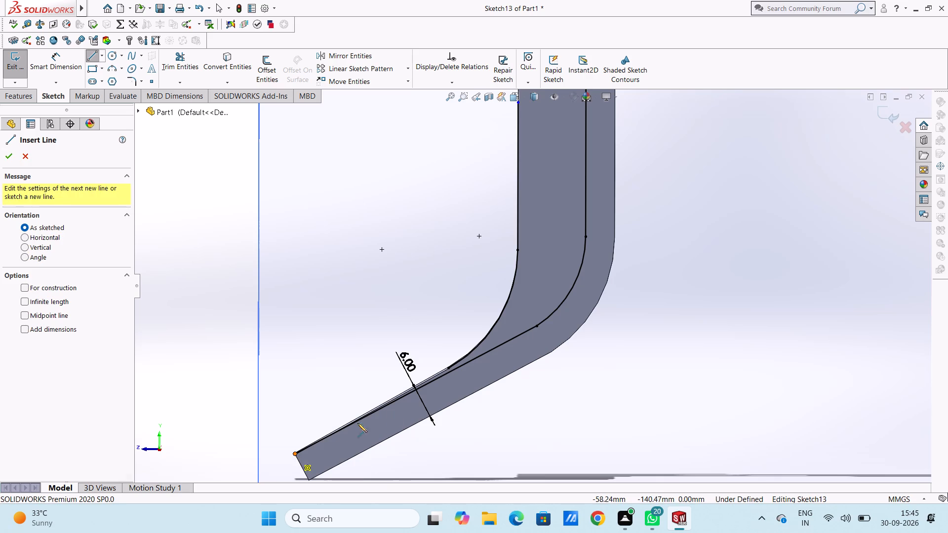
pyautogui.click(447, 368)
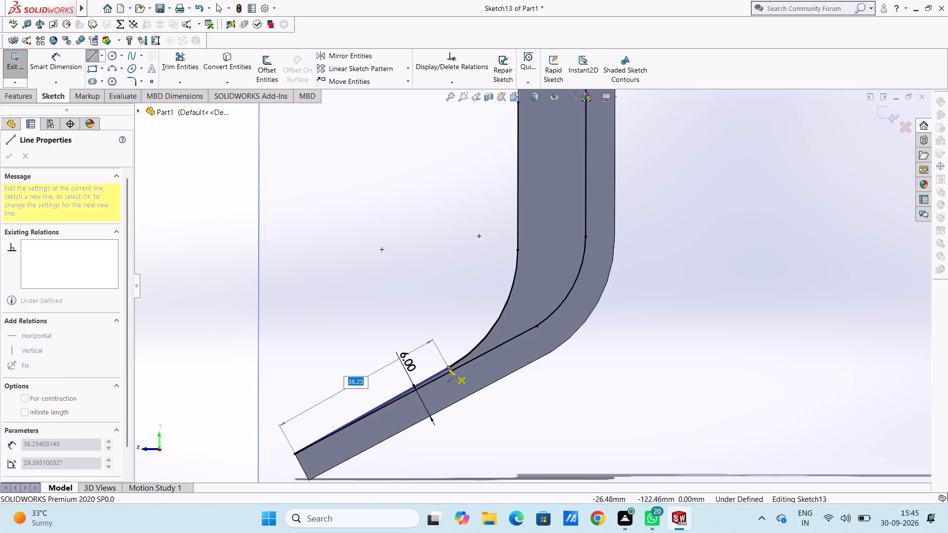
pyautogui.press('Escape')
pyautogui.press('Escape')
pyautogui.press('Escape')
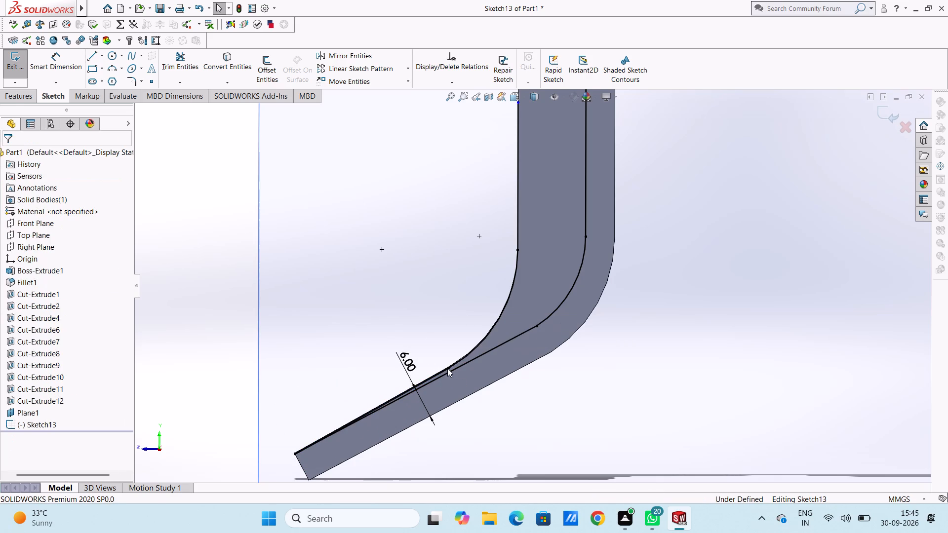
# Sketch a 14 mm horizontal line across the leg from the top of the short vertical line to the offset line.
pyautogui.scroll(6, 447, 368)
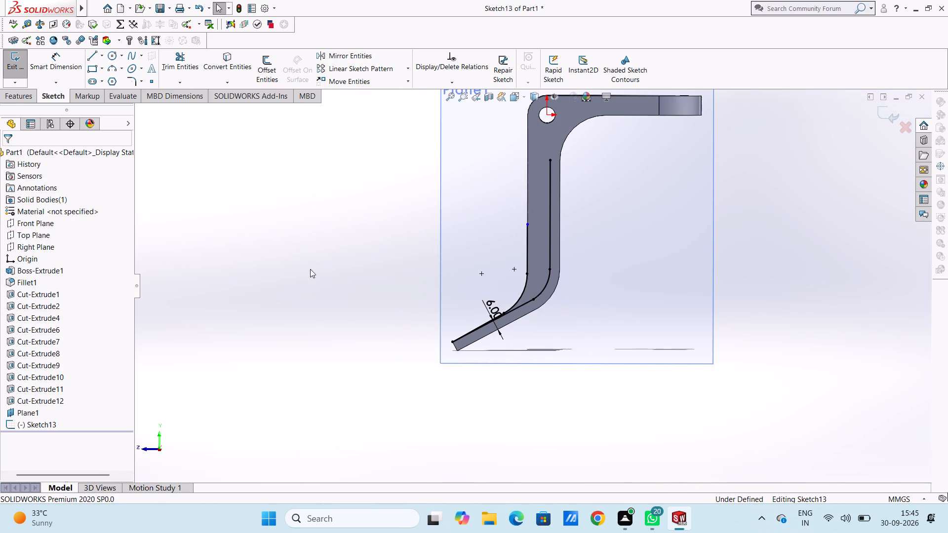
pyautogui.click(92, 58)
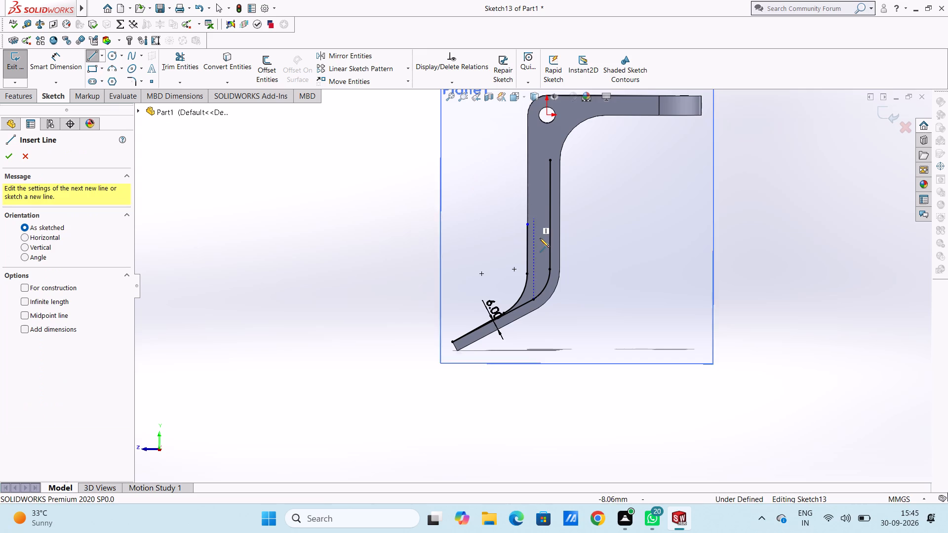
pyautogui.click(527, 224)
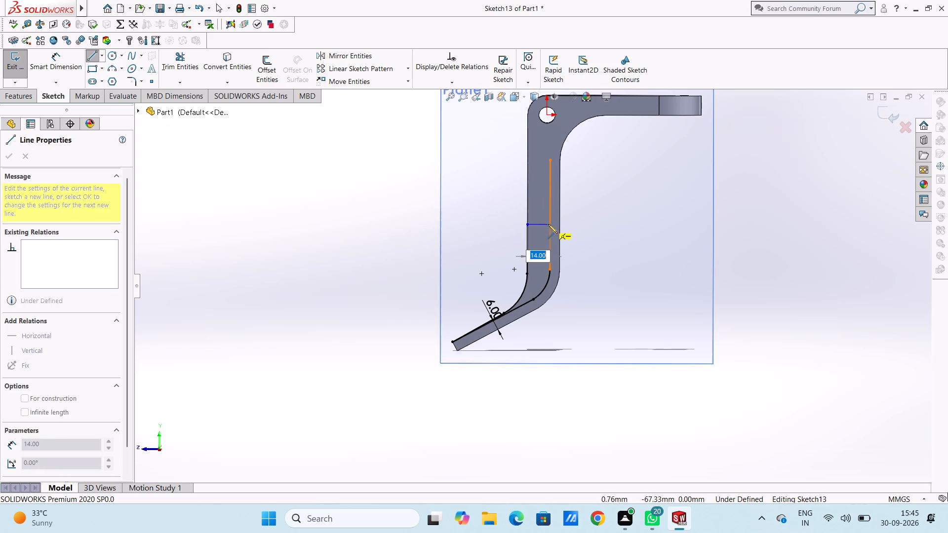
pyautogui.click(548, 224)
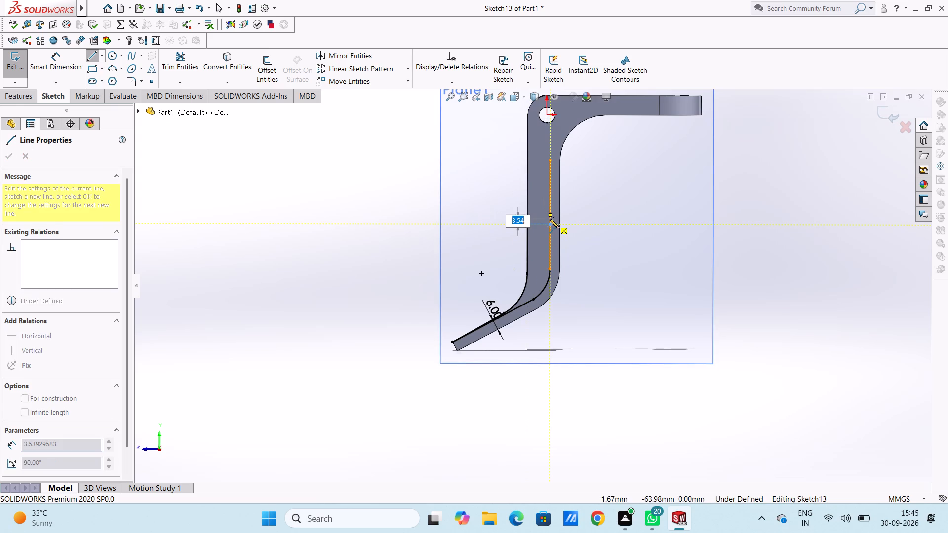
pyautogui.press('Escape')
pyautogui.press('Escape')
pyautogui.press('Escape')
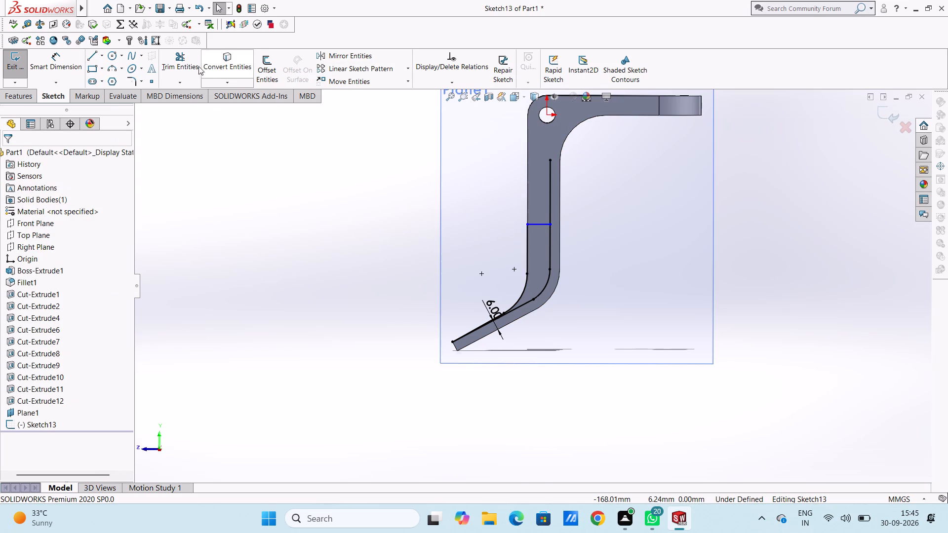
# Trim away the part of the offset line above the horizontal line.
pyautogui.click(184, 63)
pyautogui.click(552, 190)
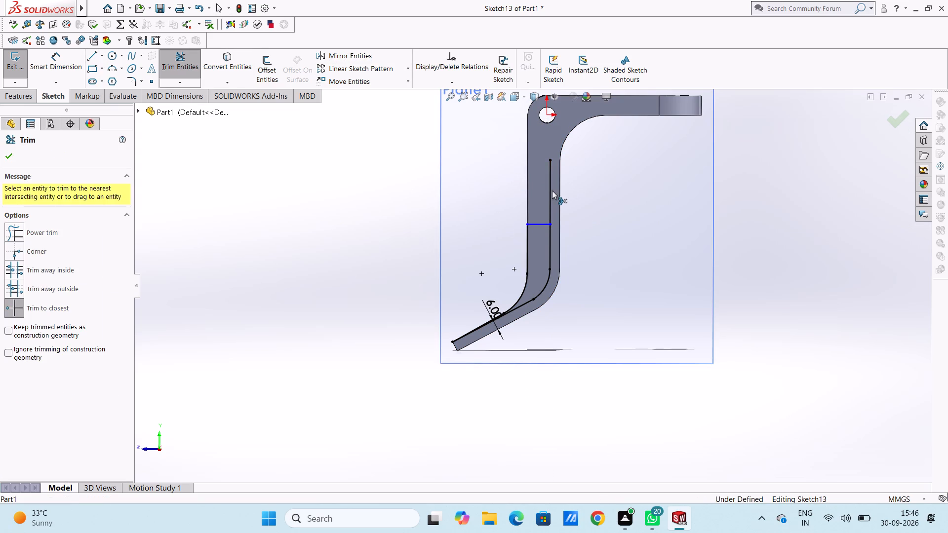
pyautogui.press('Escape')
pyautogui.press('Escape')
# Set up an extruded cut of the leg and foot profile with a Mid Plane end condition and 50 mm depth.
pyautogui.scroll(2, 373, 262)
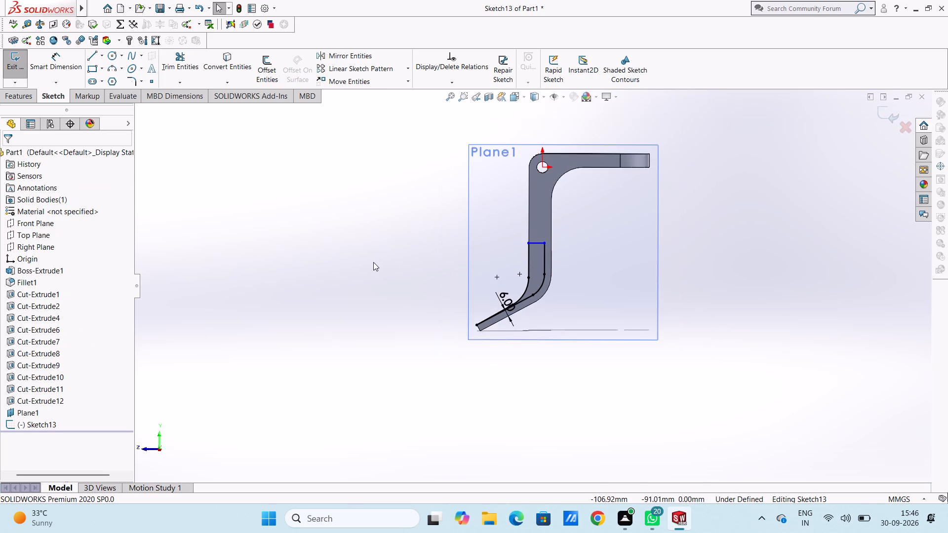
pyautogui.moveTo(376, 267); pyautogui.dragTo(416, 312, button='middle')
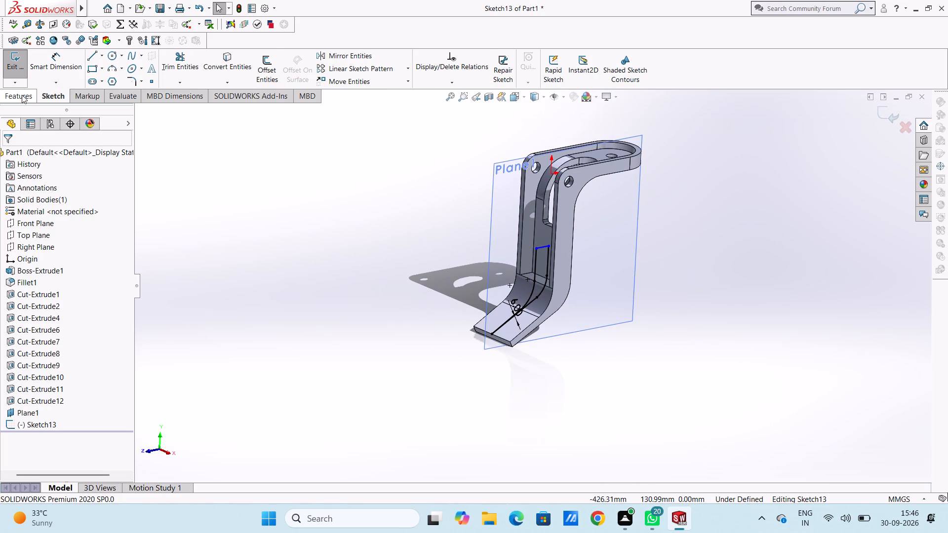
pyautogui.click(22, 95)
pyautogui.click(167, 61)
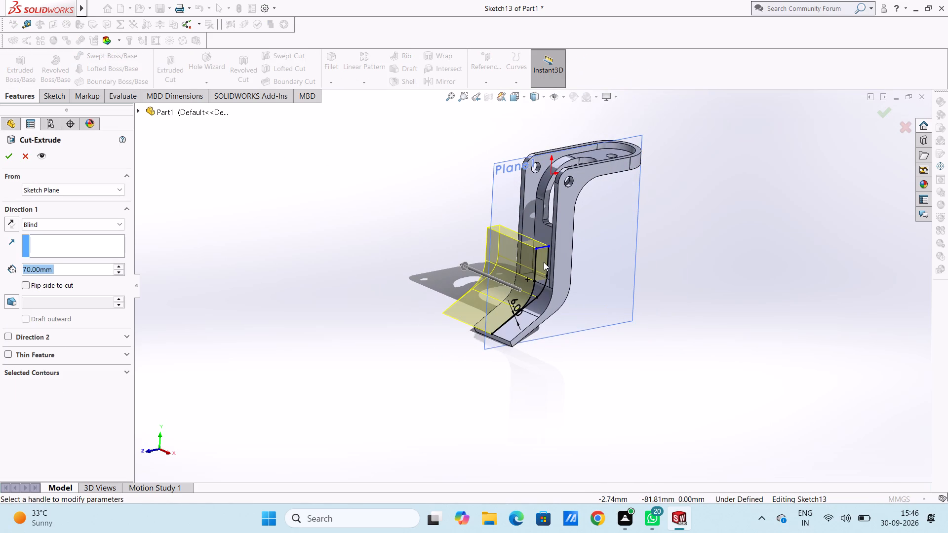
pyautogui.click(544, 262)
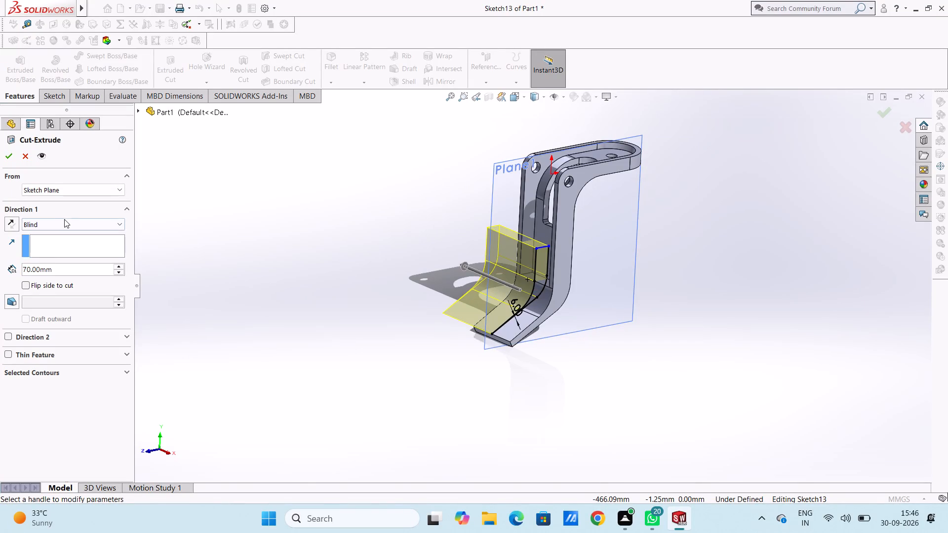
pyautogui.click(65, 220)
pyautogui.click(69, 303)
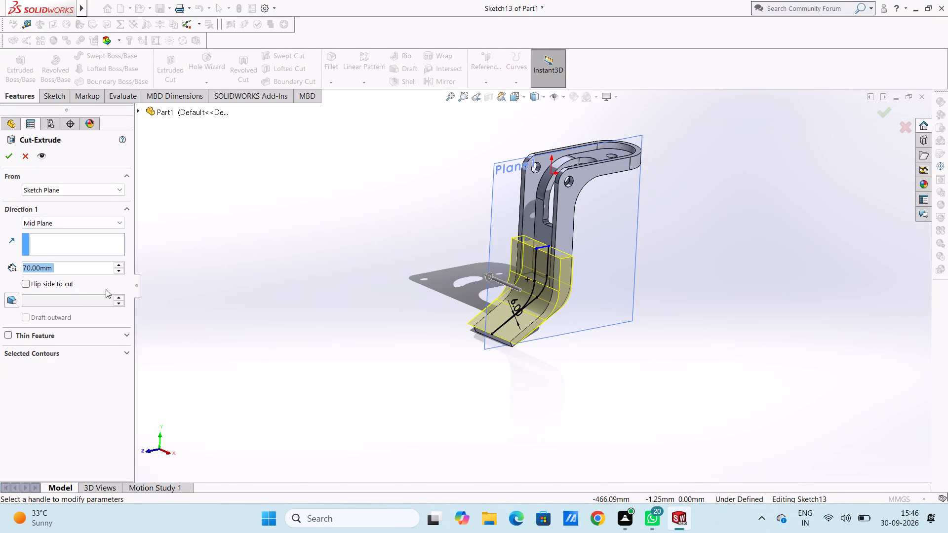
pyautogui.scroll(1, 309, 280)
pyautogui.moveTo(329, 293); pyautogui.dragTo(369, 323, button='middle')
pyautogui.doubleClick(74, 265)
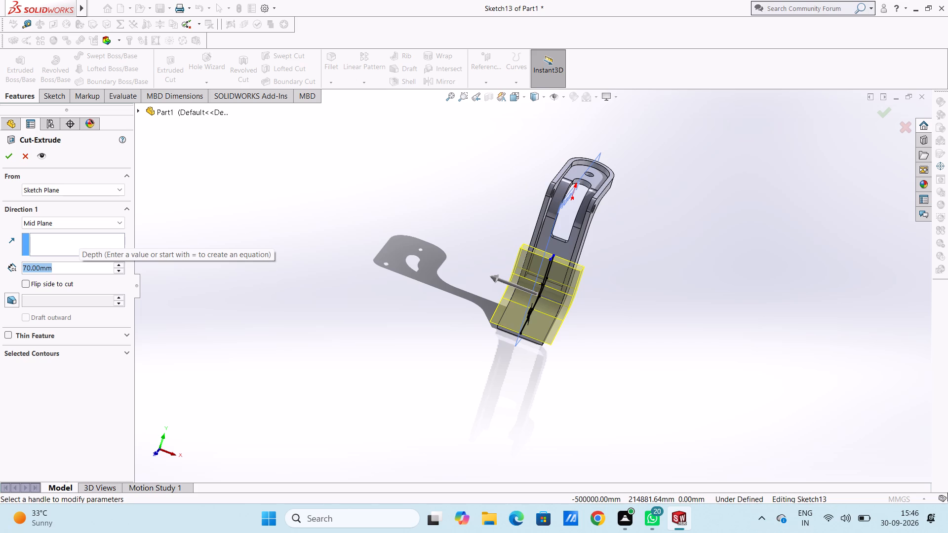
pyautogui.write('50')
pyautogui.press('Return')
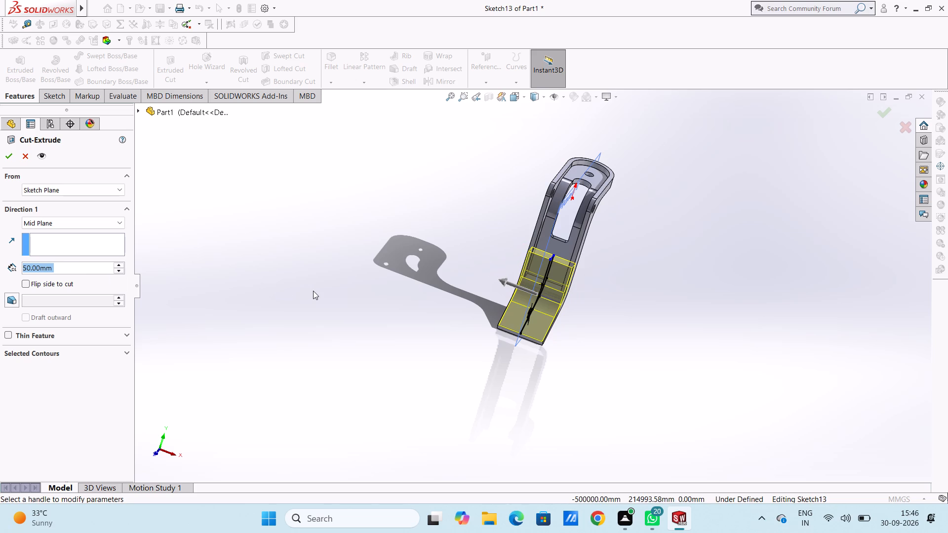
# Set the mid-plane cut's depth to 40 mm and finish the cut.
pyautogui.moveTo(314, 291); pyautogui.dragTo(322, 290, button='middle')
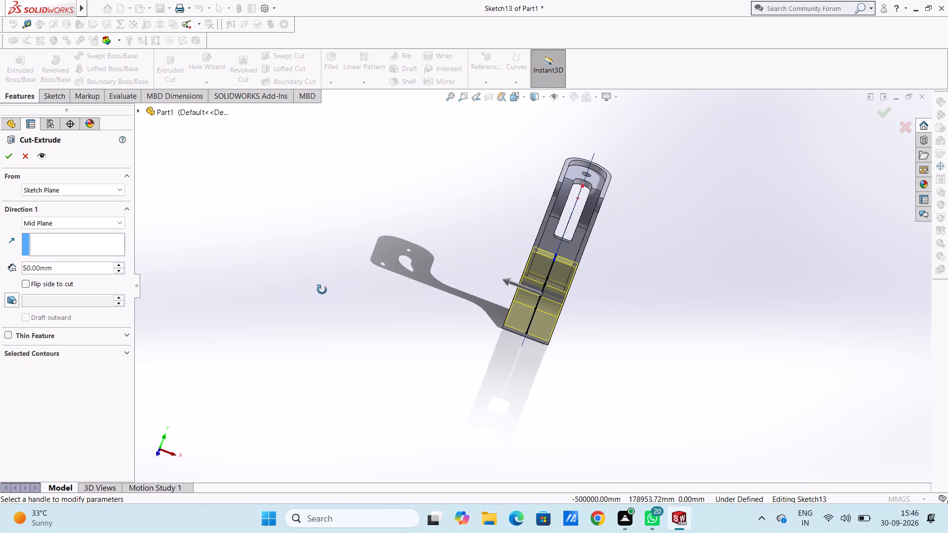
pyautogui.moveTo(322, 290); pyautogui.dragTo(318, 287, button='middle')
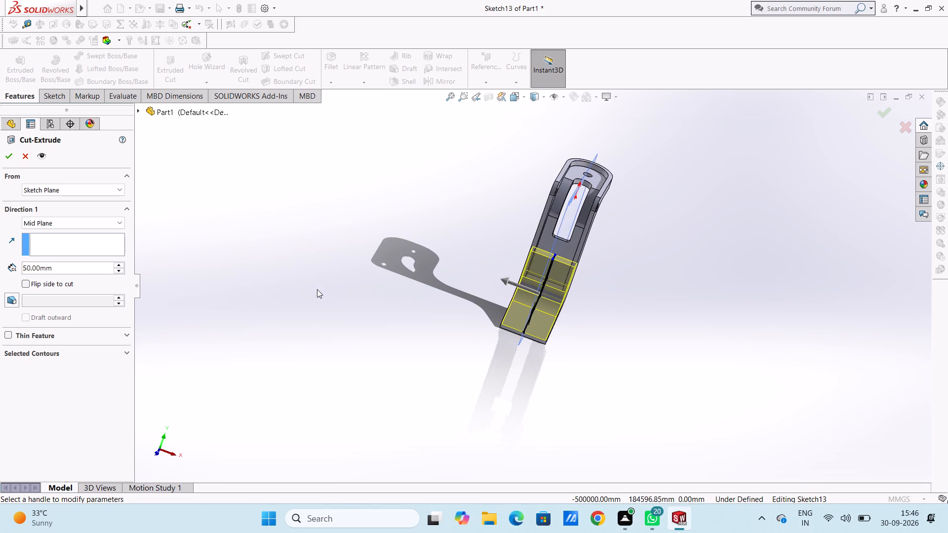
pyautogui.doubleClick(83, 265)
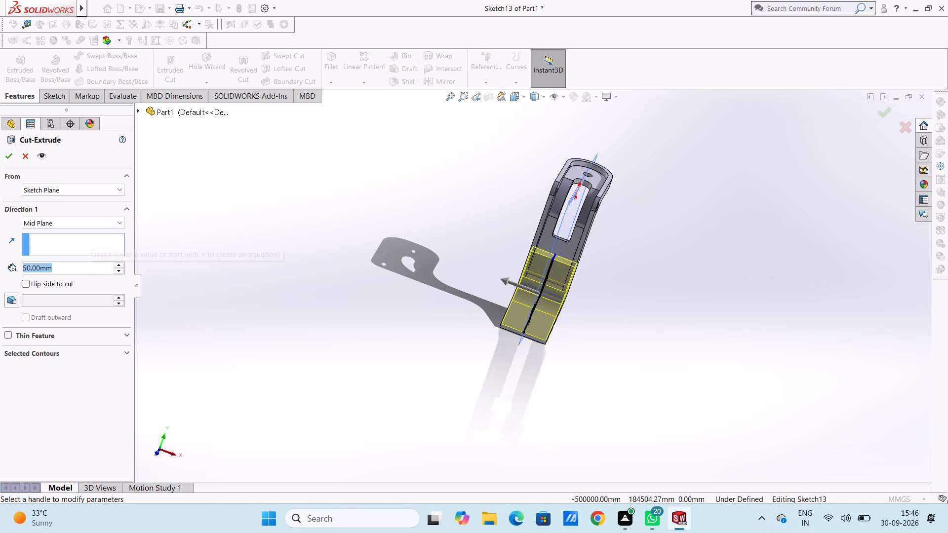
pyautogui.write('40')
pyautogui.press('Return')
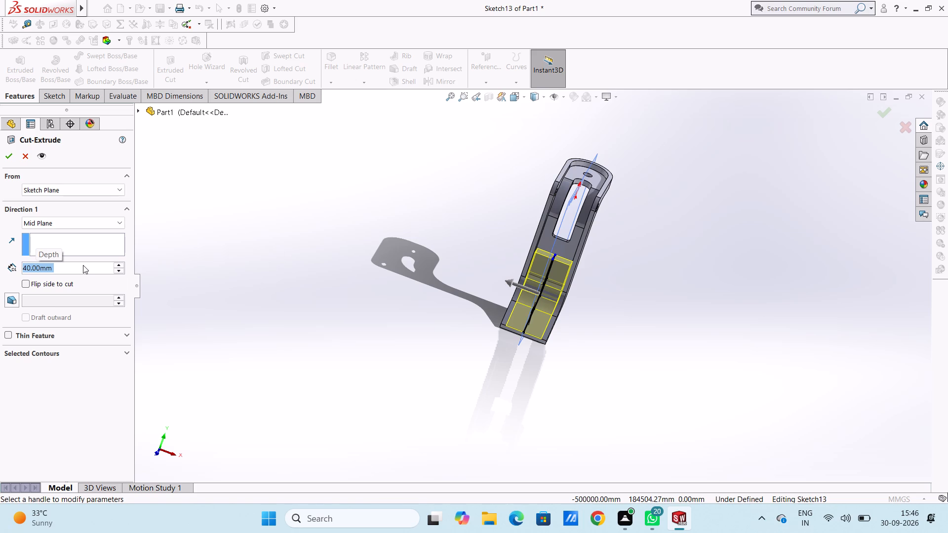
pyautogui.click(8, 158)
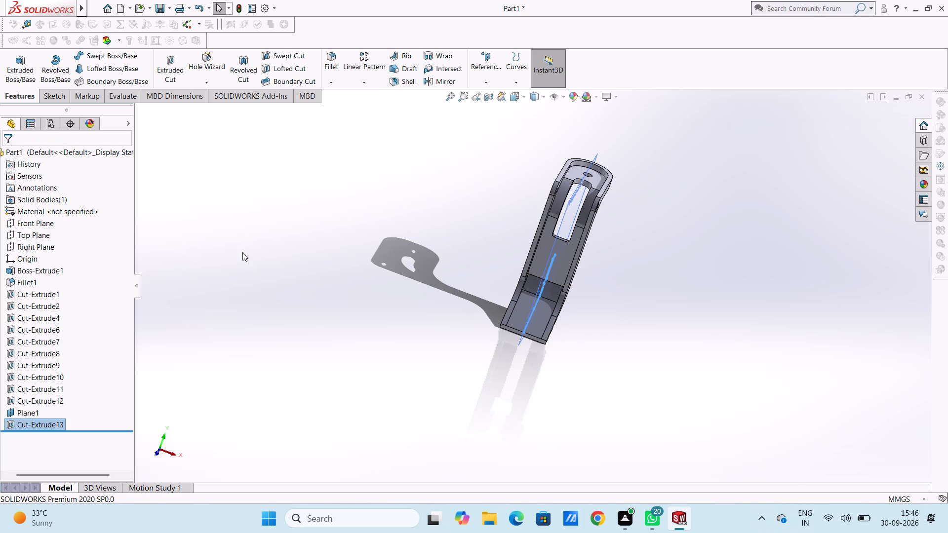
# Hide the reference plane Plane1 so only the bracket body is shown.
pyautogui.click(262, 252)
pyautogui.moveTo(313, 266); pyautogui.dragTo(269, 246, button='middle')
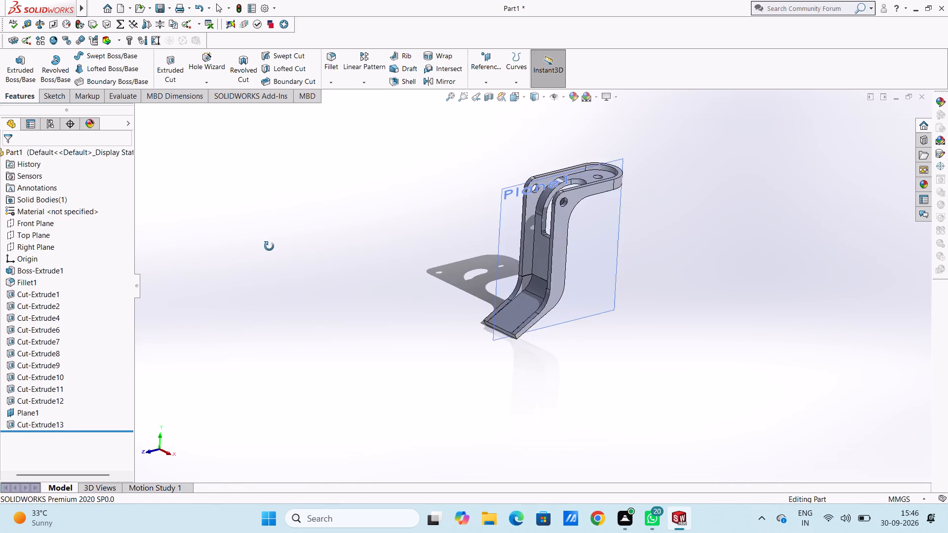
pyautogui.moveTo(269, 246); pyautogui.dragTo(266, 243, button='middle')
pyautogui.scroll(-1, 264, 257)
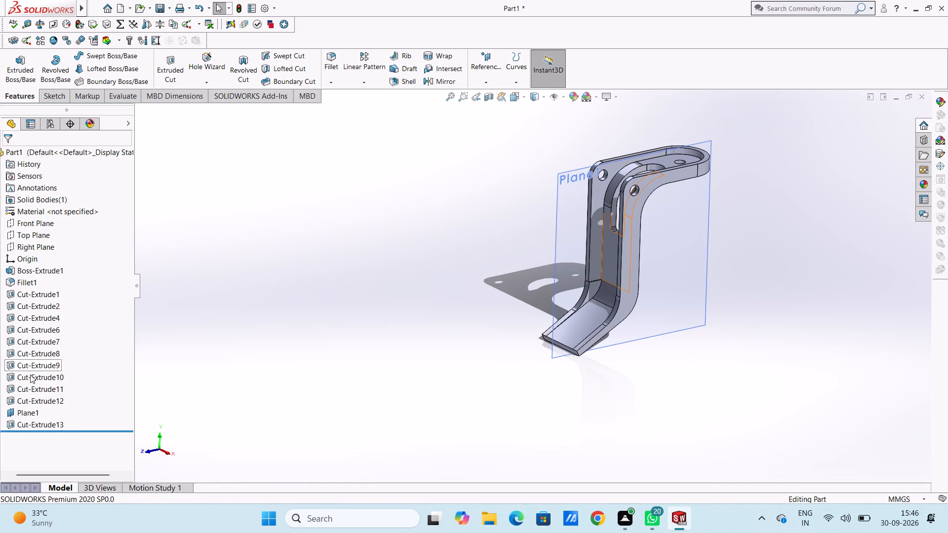
pyautogui.click(31, 411)
pyautogui.moveTo(57, 397); pyautogui.dragTo(65, 392)
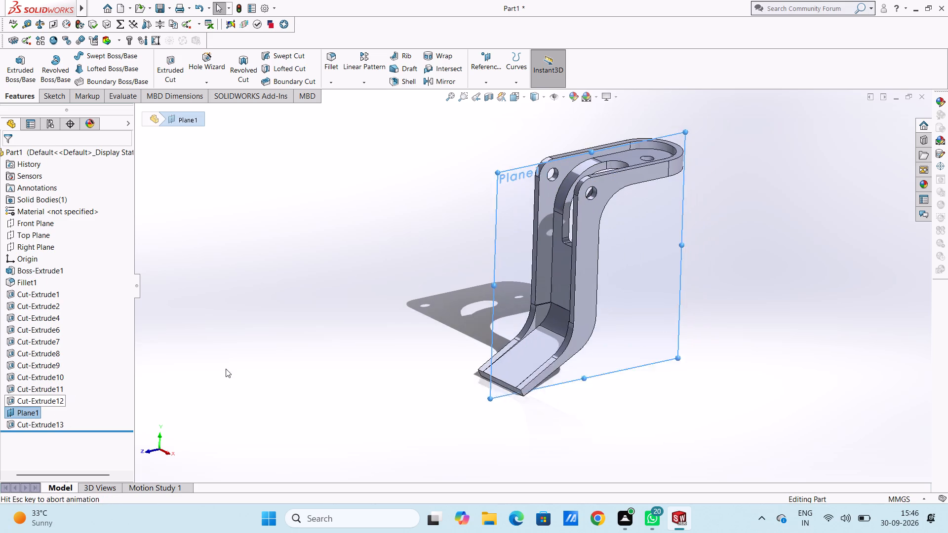
pyautogui.click(217, 356)
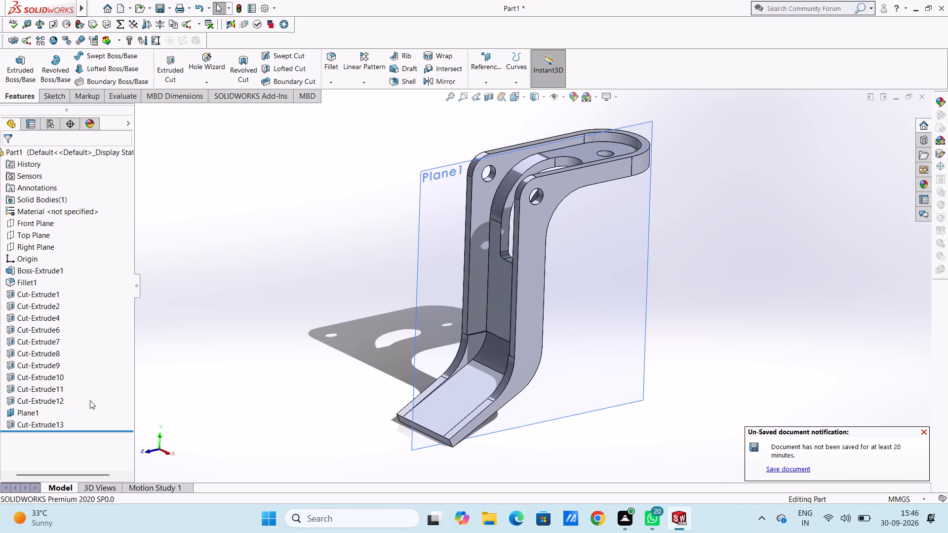
pyautogui.click(31, 412)
pyautogui.click(57, 401)
pyautogui.click(255, 369)
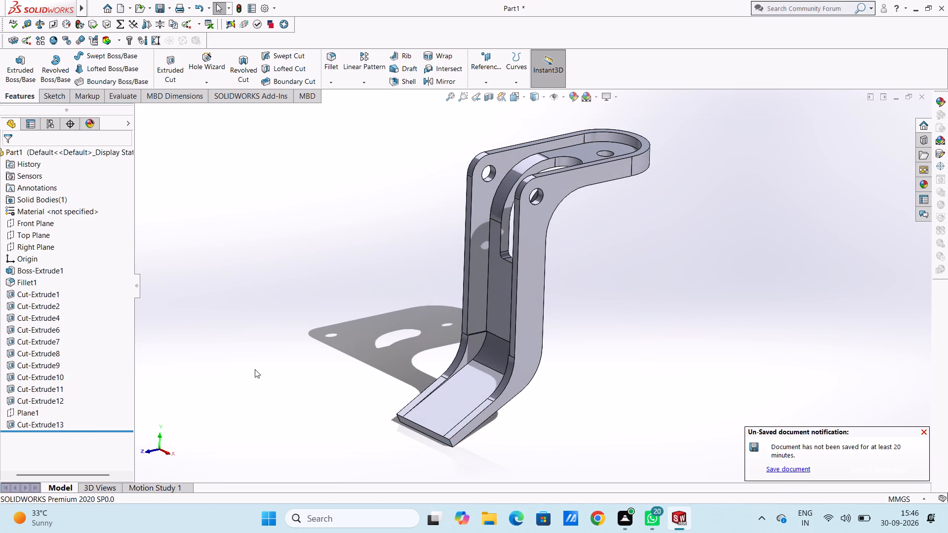
# Undo the 40 mm mid-plane cut along the lower leg and foot, keeping its profile sketch open.
pyautogui.scroll(2, 255, 369)
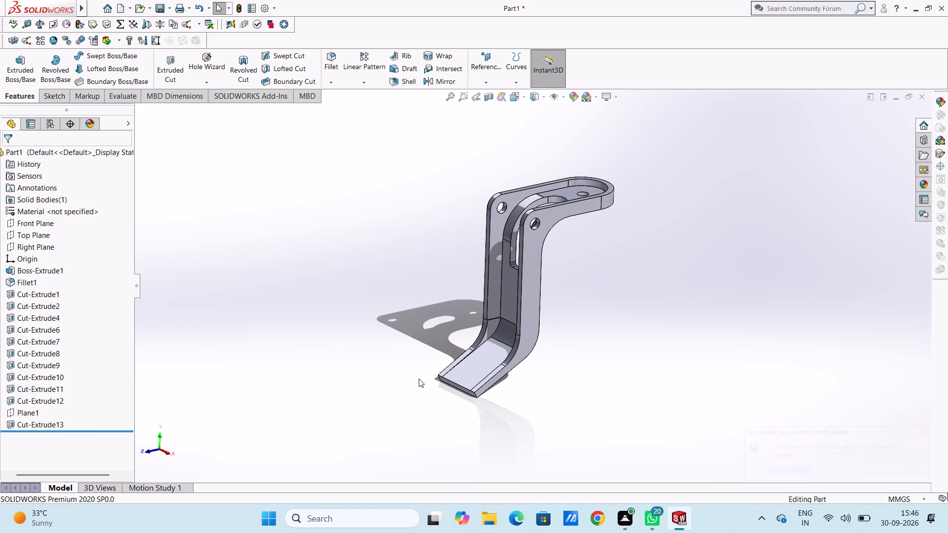
pyautogui.scroll(-3, 517, 393)
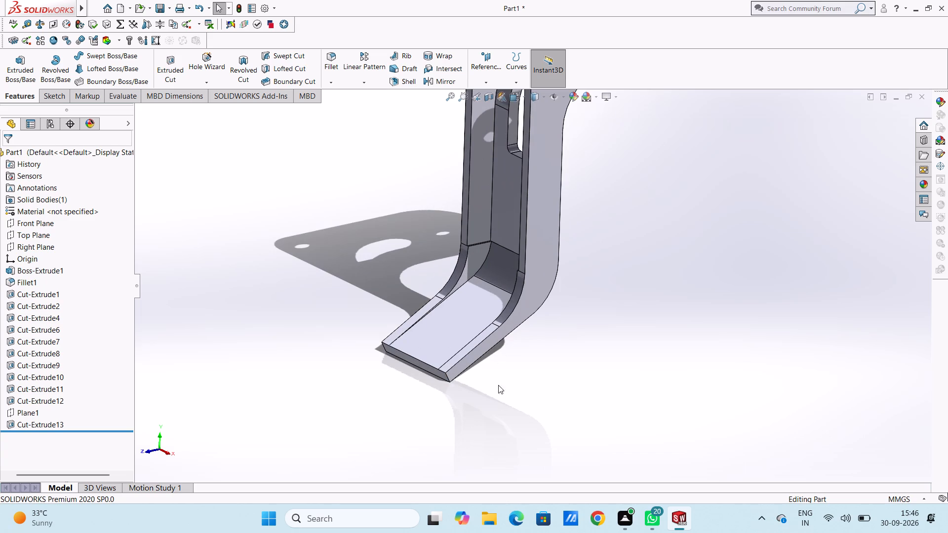
pyautogui.scroll(1, 324, 403)
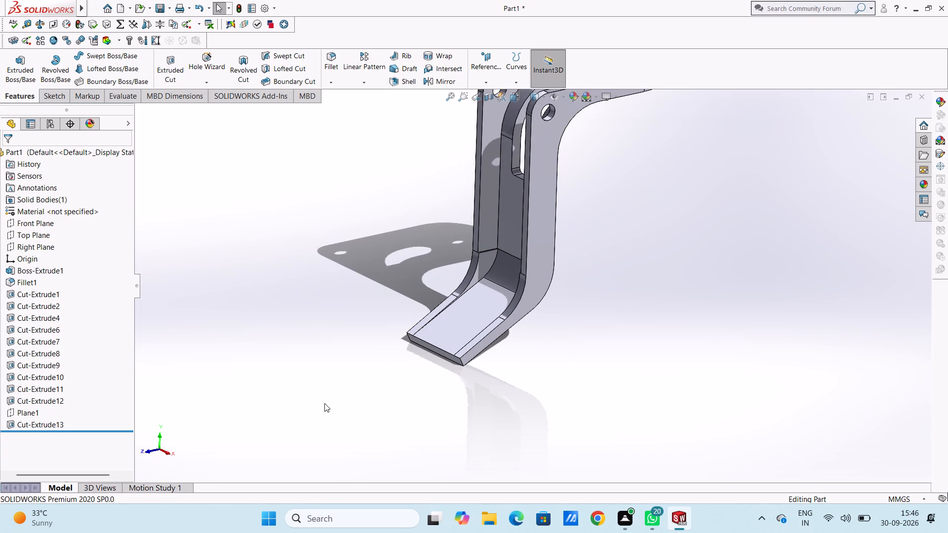
pyautogui.moveTo(344, 383); pyautogui.dragTo(387, 411, button='middle')
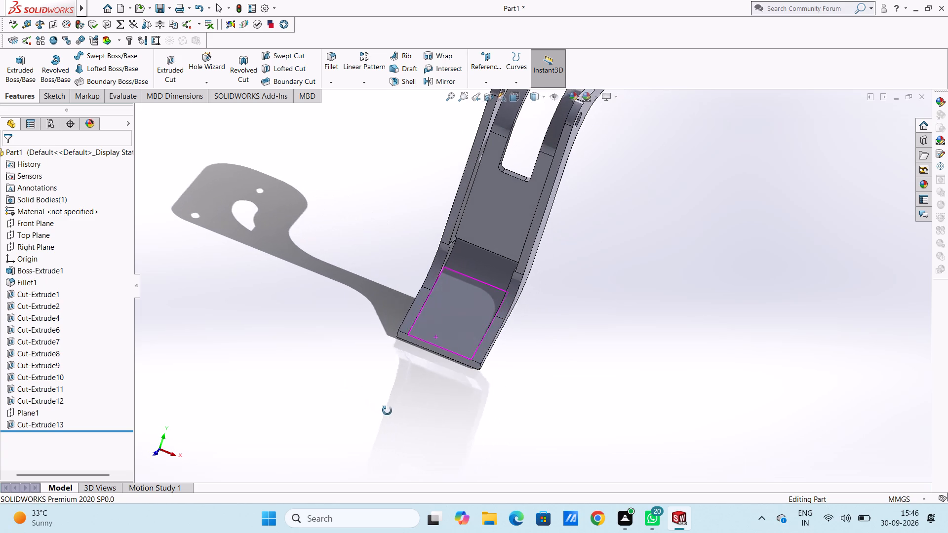
pyautogui.moveTo(387, 411); pyautogui.dragTo(395, 416, button='middle')
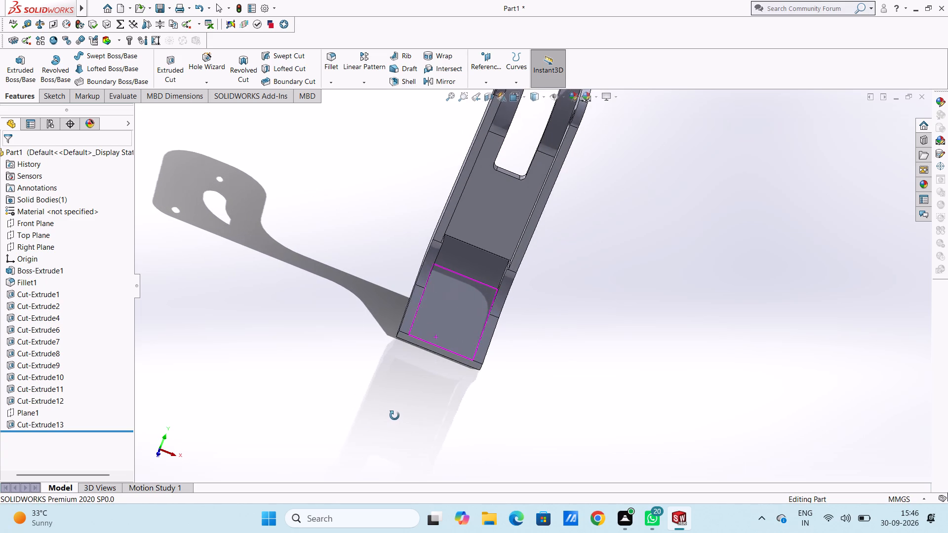
pyautogui.moveTo(395, 416); pyautogui.dragTo(381, 409, button='middle')
pyautogui.moveTo(381, 409); pyautogui.dragTo(366, 388, button='middle')
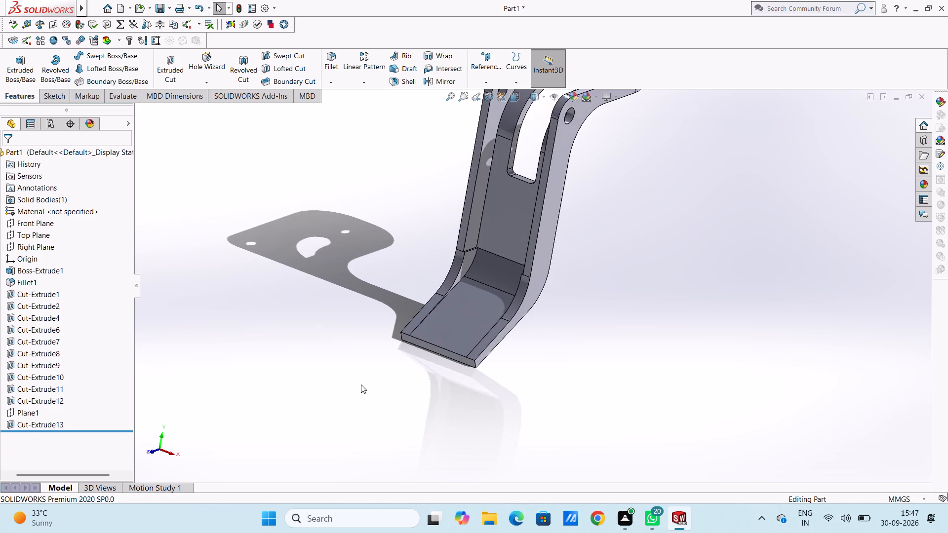
pyautogui.middleClick(350, 380)
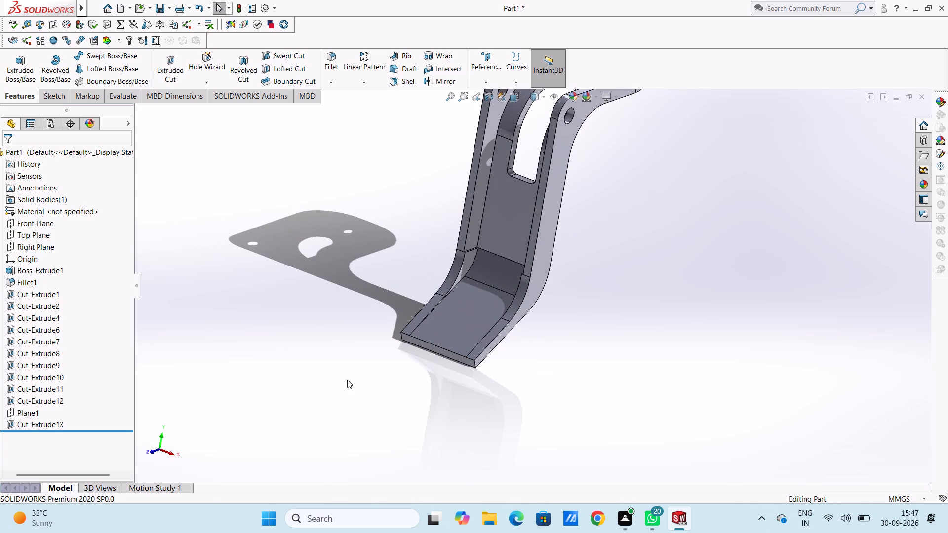
pyautogui.hotkey('ctrl', 'z')
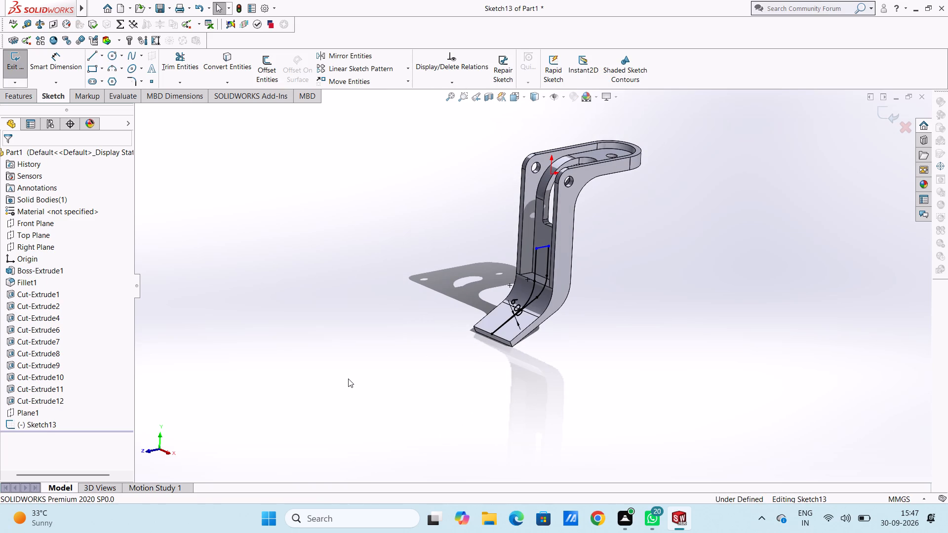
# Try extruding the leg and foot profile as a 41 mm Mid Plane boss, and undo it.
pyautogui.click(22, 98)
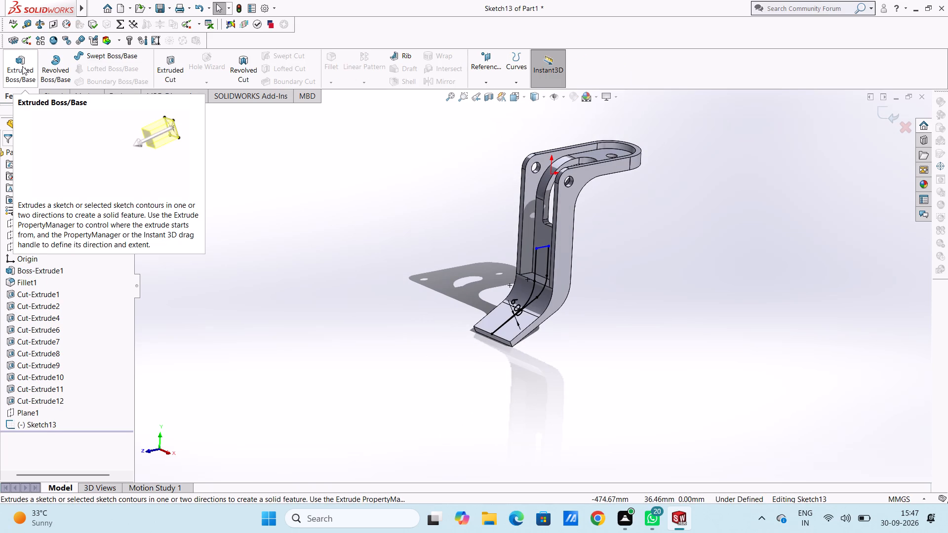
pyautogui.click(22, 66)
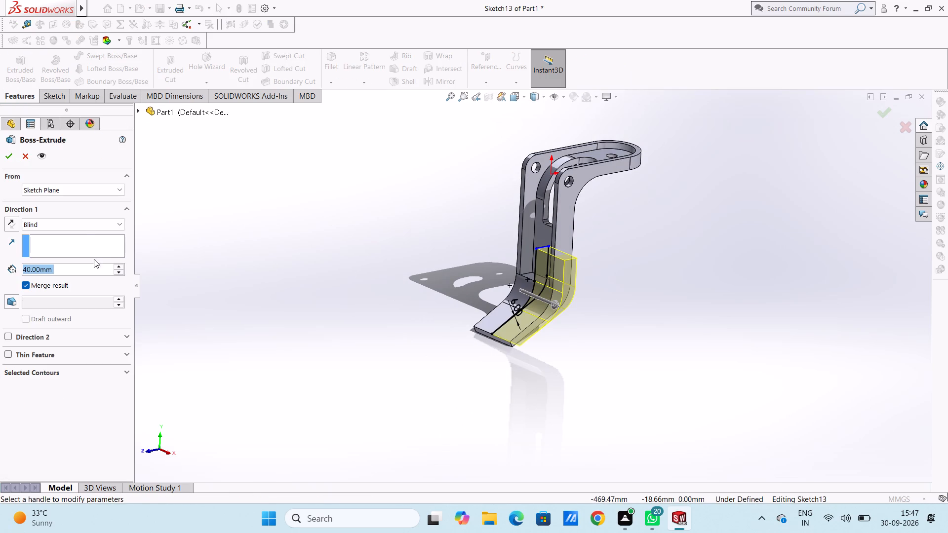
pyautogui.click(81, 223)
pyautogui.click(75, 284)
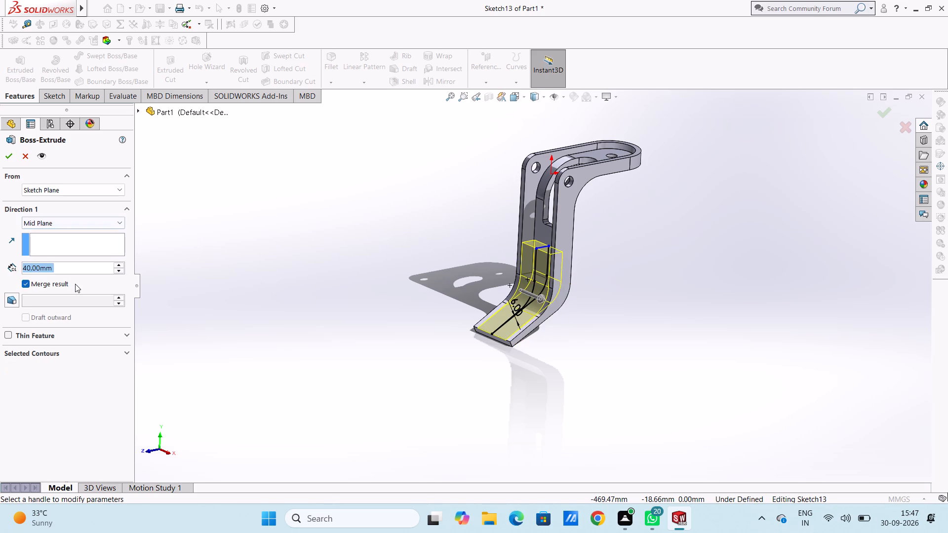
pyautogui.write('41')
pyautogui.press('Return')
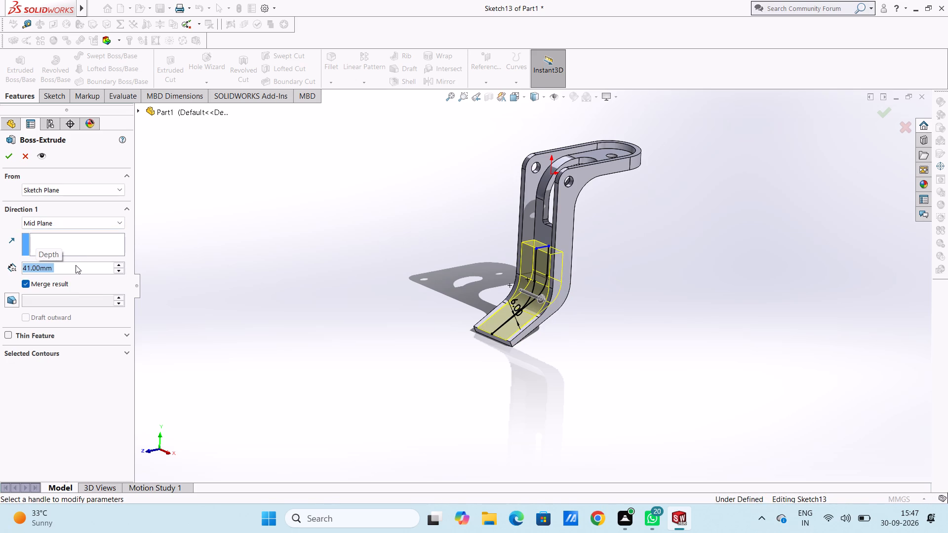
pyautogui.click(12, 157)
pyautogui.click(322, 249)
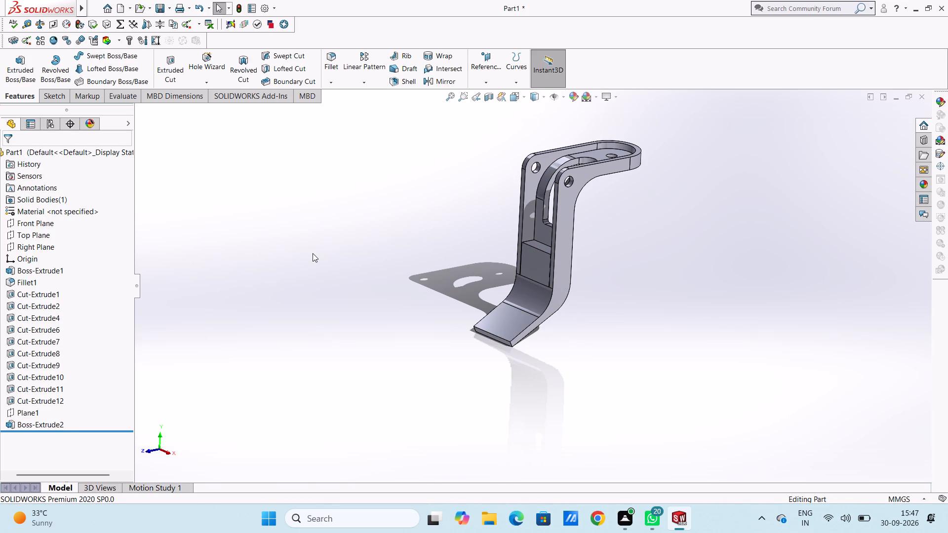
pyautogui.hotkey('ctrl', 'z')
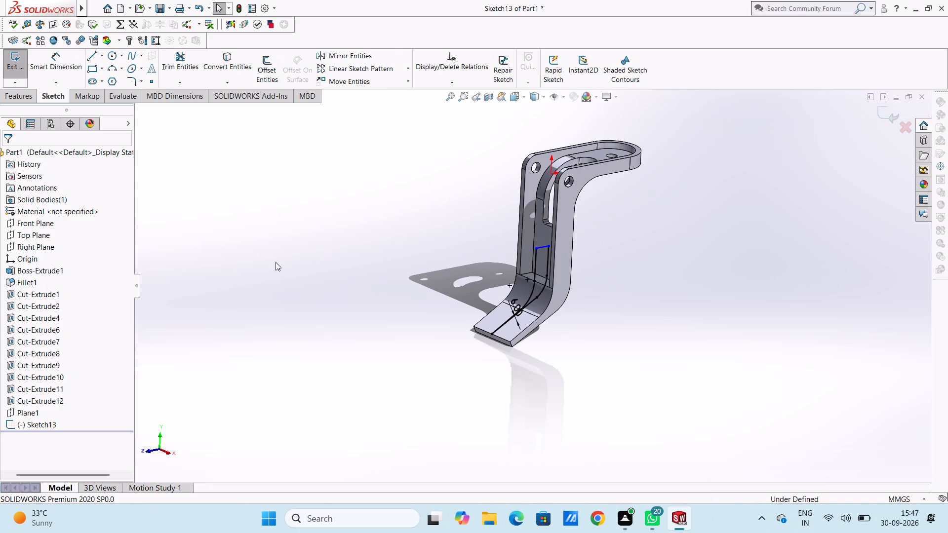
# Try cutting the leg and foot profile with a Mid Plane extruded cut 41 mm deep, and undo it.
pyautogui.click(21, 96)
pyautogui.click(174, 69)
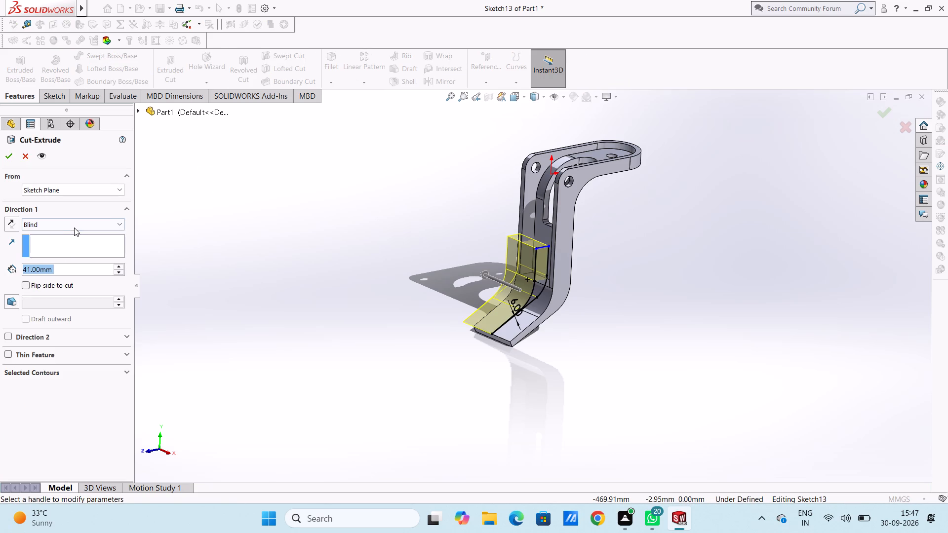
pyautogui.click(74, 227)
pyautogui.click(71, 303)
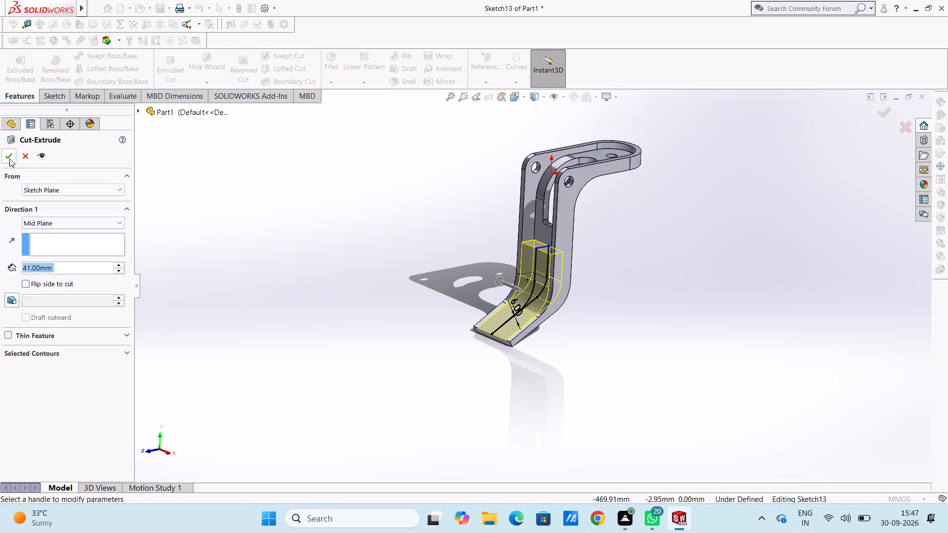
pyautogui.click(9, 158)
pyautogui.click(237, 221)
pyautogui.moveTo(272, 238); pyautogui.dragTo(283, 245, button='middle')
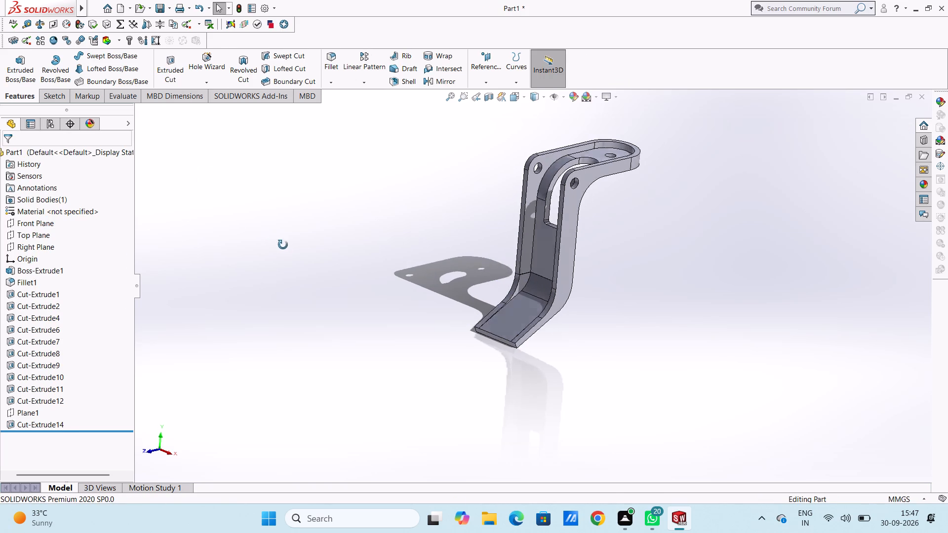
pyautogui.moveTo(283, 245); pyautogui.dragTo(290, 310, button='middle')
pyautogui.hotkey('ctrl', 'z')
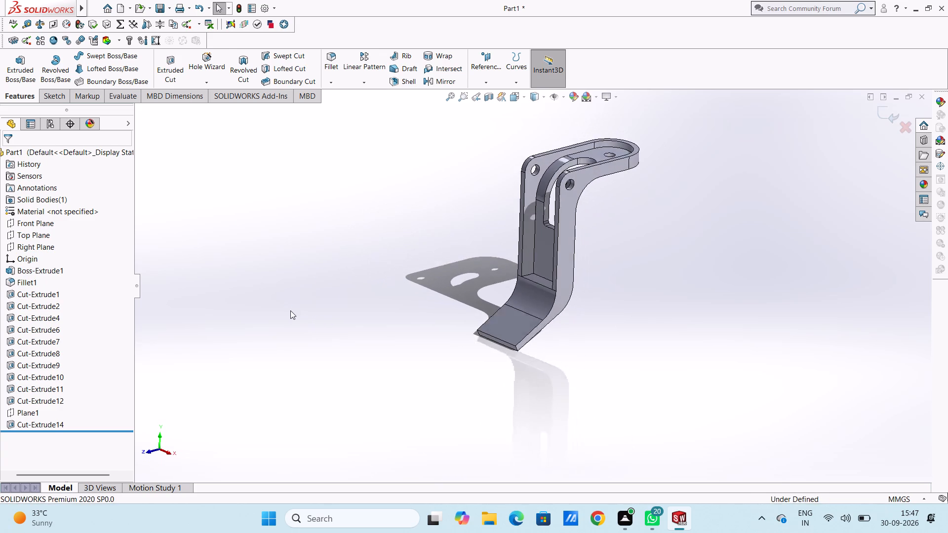
# Cut the leg and foot profile with a Mid Plane extruded cut 42 mm deep.
pyautogui.click(23, 93)
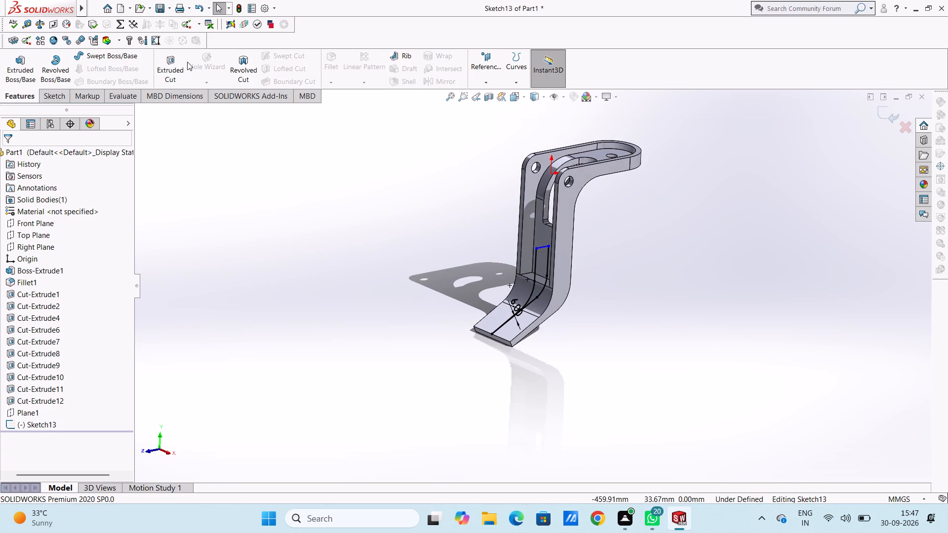
pyautogui.click(178, 64)
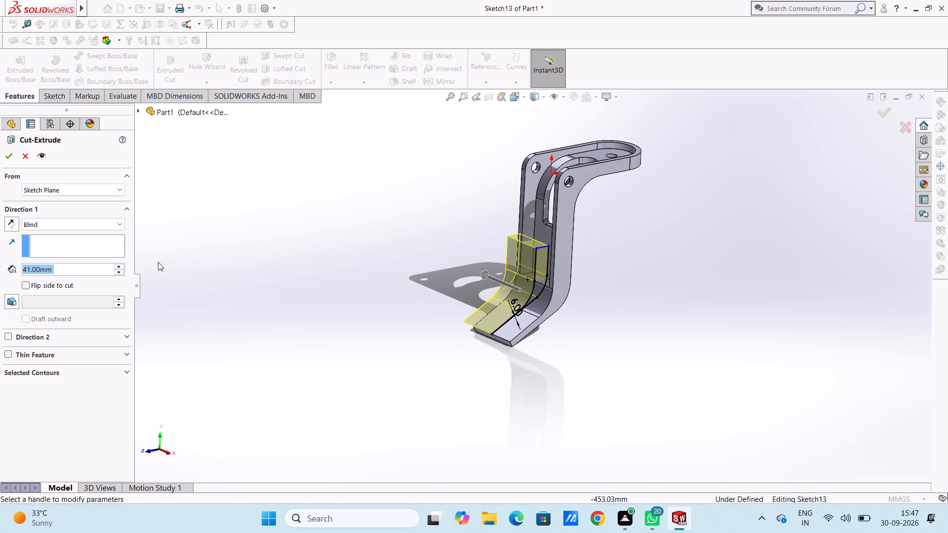
pyautogui.write('42')
pyautogui.press('Return')
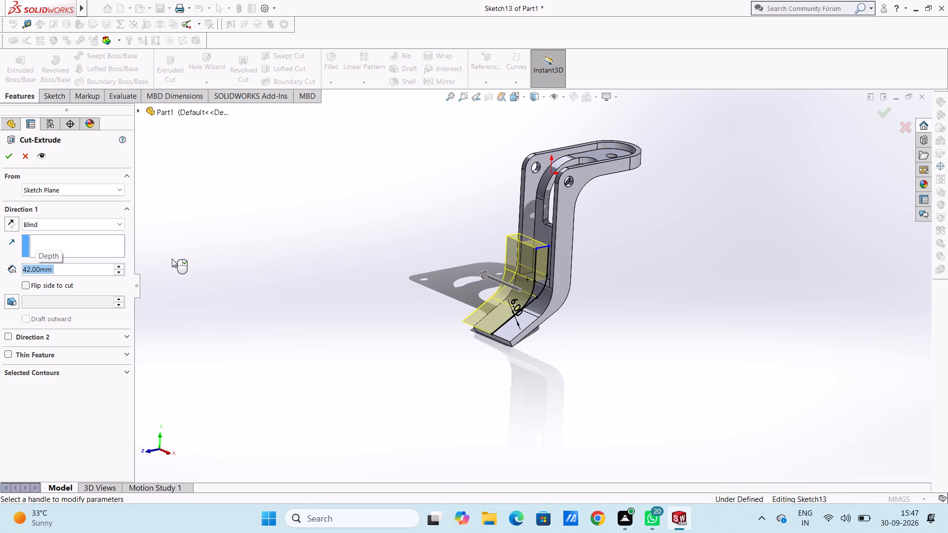
pyautogui.click(55, 221)
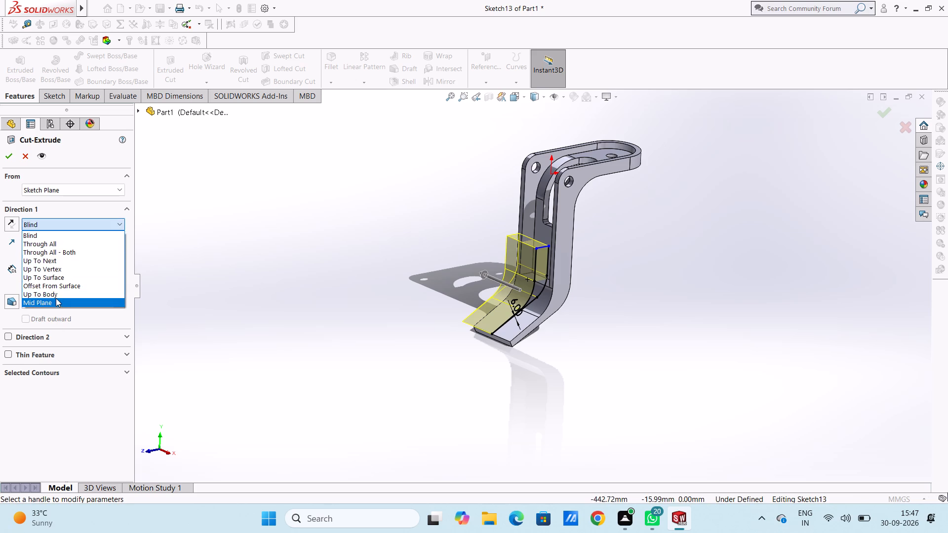
pyautogui.click(56, 301)
pyautogui.click(7, 156)
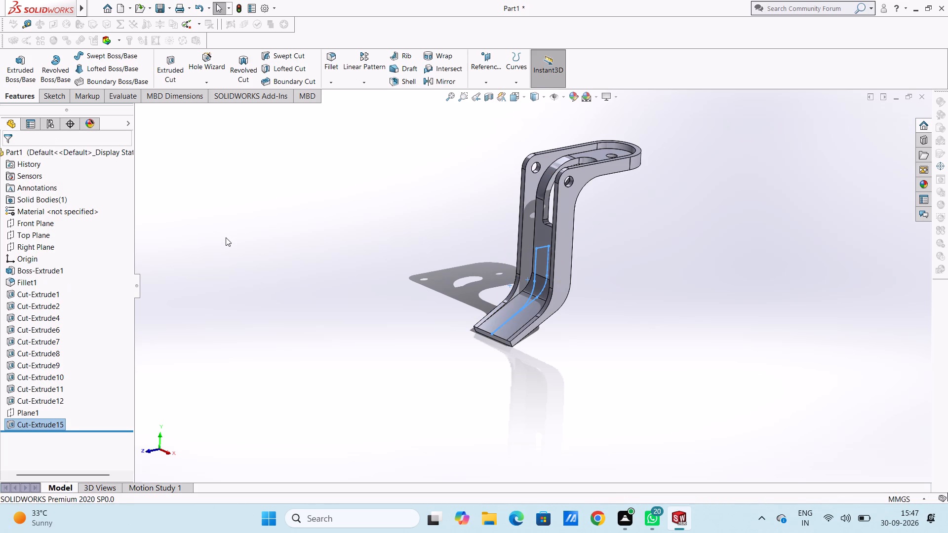
pyautogui.click(226, 237)
# Examine the new cut and the side walls along the leg and foot from front, side and angled views.
pyautogui.moveTo(227, 238); pyautogui.dragTo(242, 232, button='middle')
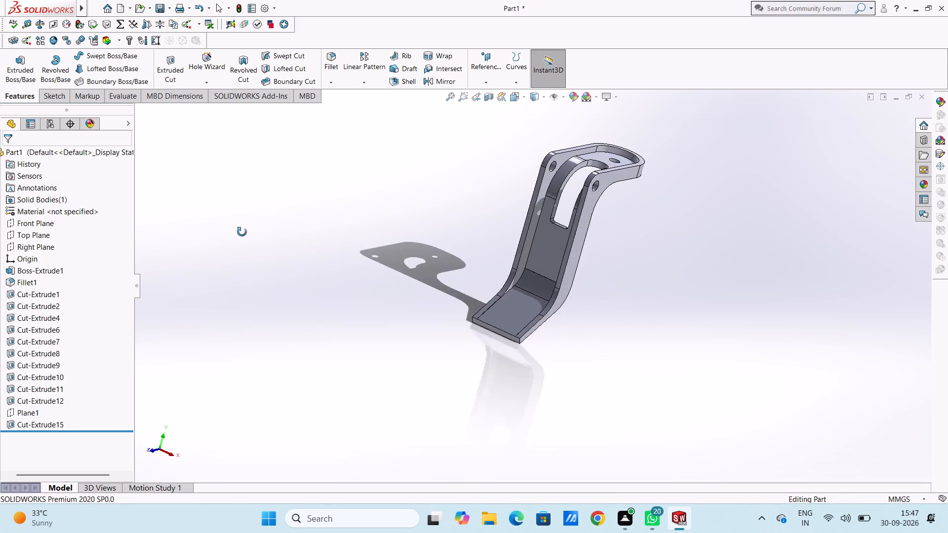
pyautogui.moveTo(242, 232); pyautogui.dragTo(241, 232, button='middle')
pyautogui.moveTo(260, 273); pyautogui.dragTo(235, 253, button='middle')
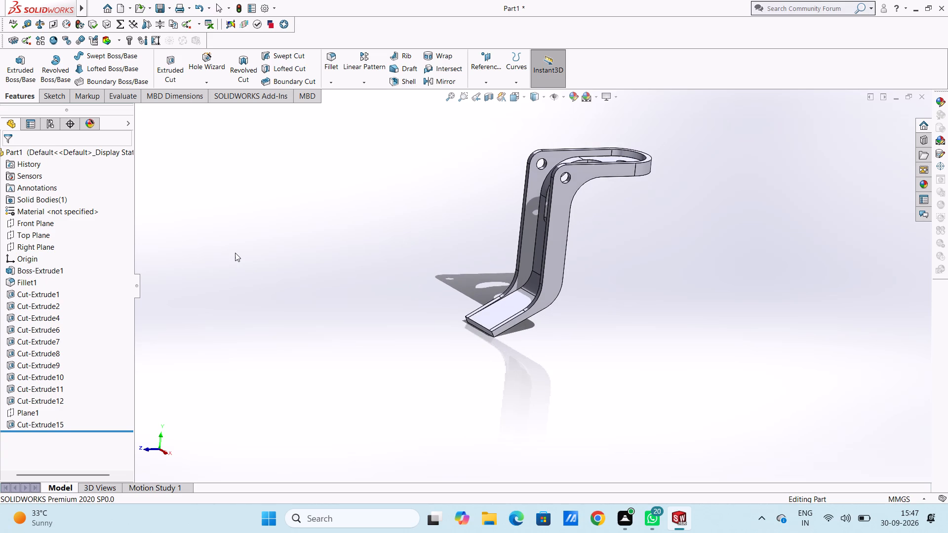
pyautogui.hotkey('ctrl', '1')
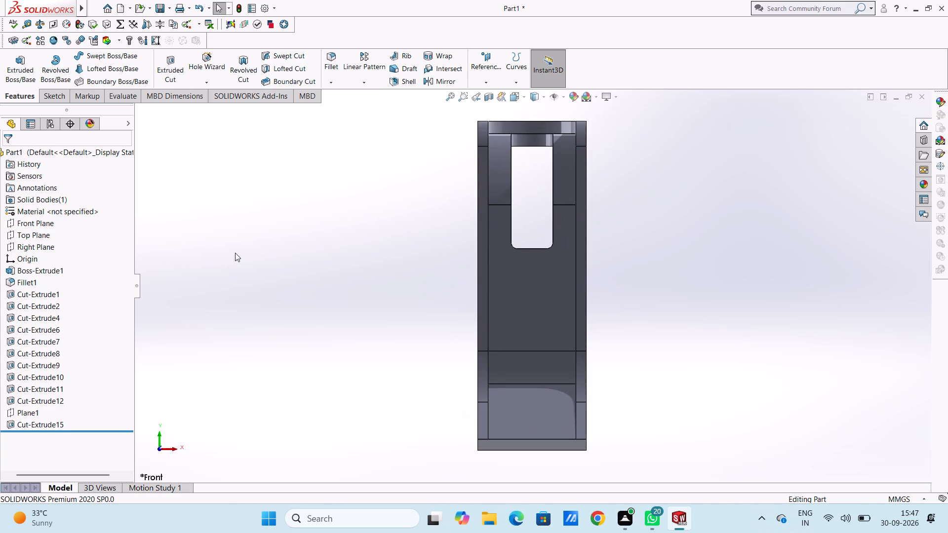
pyautogui.hotkey('ctrl', '4')
pyautogui.scroll(3, 235, 253)
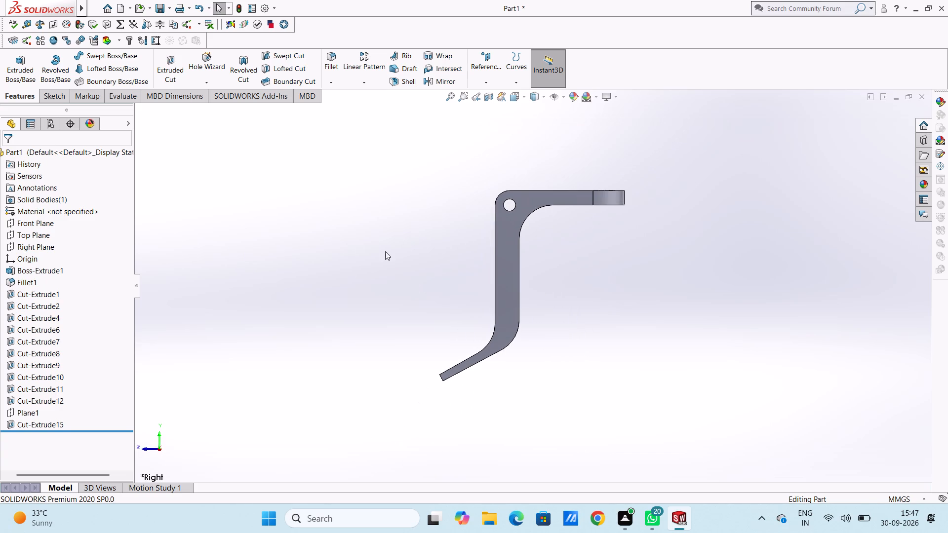
pyautogui.scroll(-1, 519, 364)
pyautogui.moveTo(466, 316); pyautogui.dragTo(482, 328, button='middle')
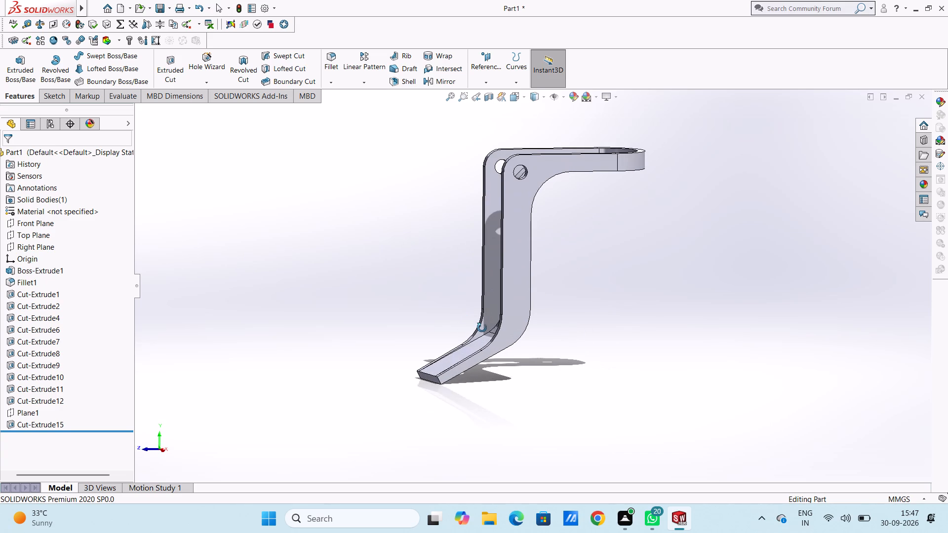
pyautogui.moveTo(482, 328); pyautogui.dragTo(474, 323, button='middle')
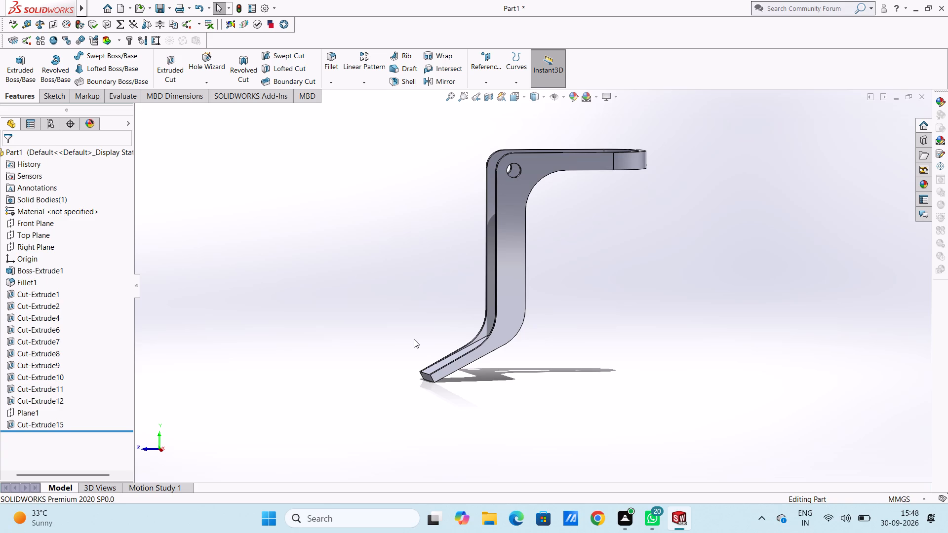
# Start a sketch on the bracket's outer side face in the Right view.
pyautogui.hotkey('ctrl', '4')
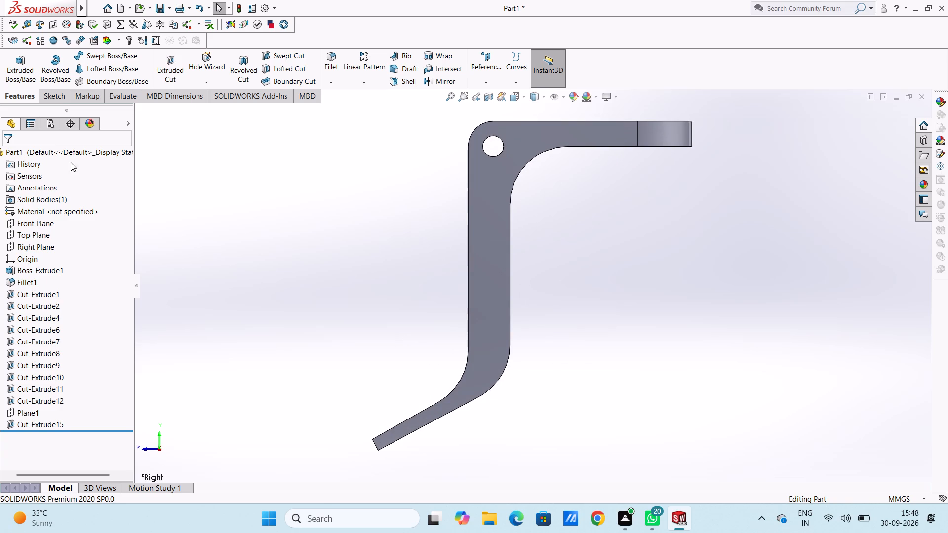
pyautogui.click(411, 427)
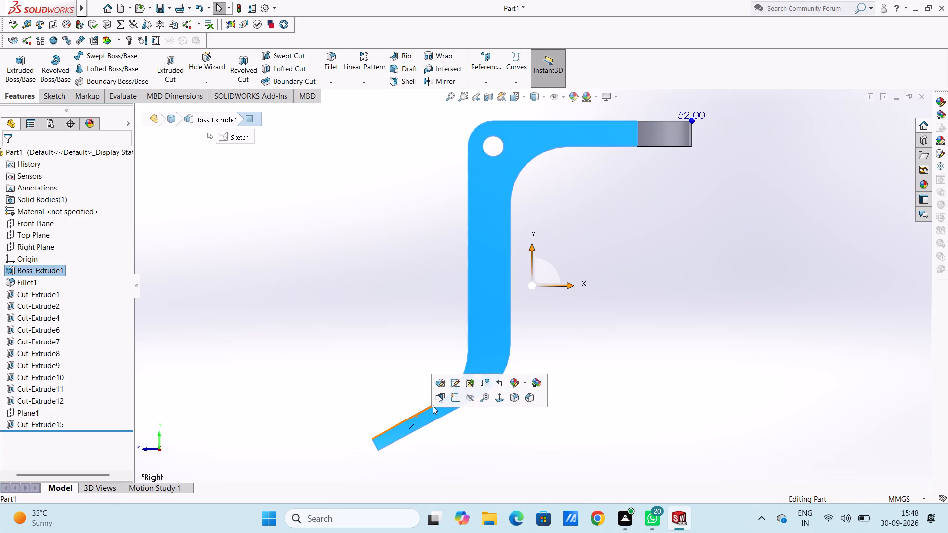
pyautogui.click(456, 397)
pyautogui.click(346, 384)
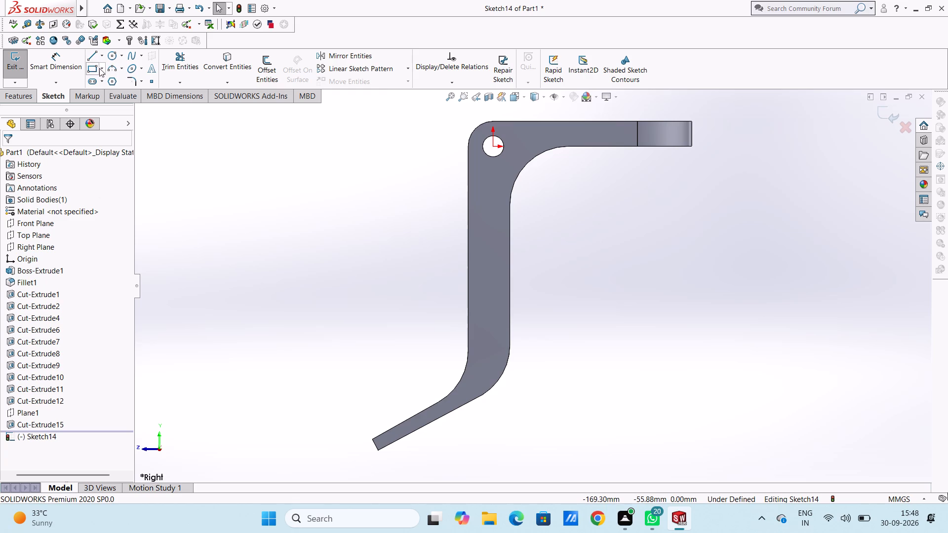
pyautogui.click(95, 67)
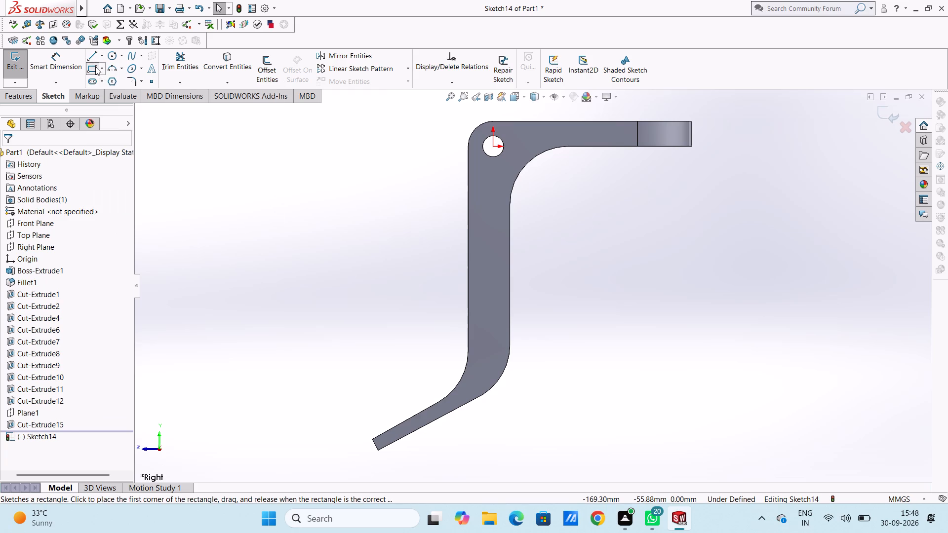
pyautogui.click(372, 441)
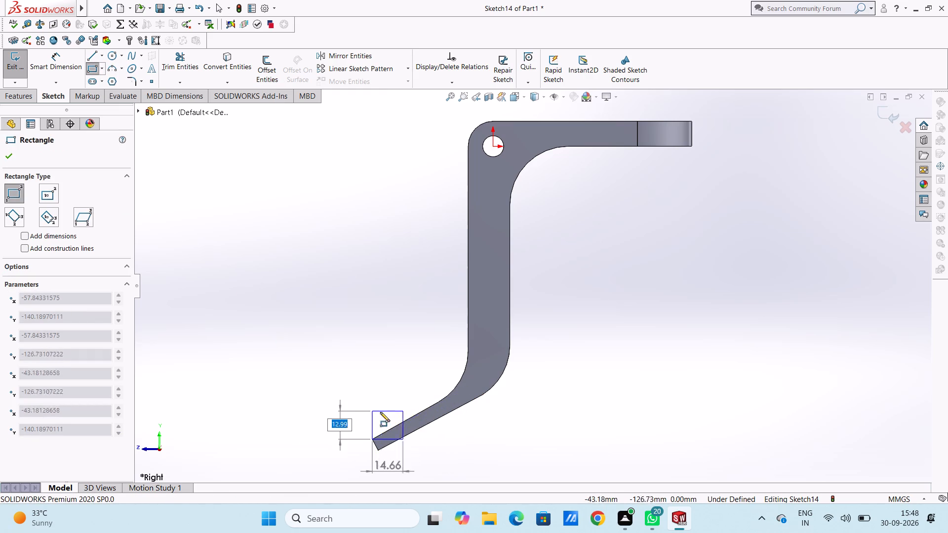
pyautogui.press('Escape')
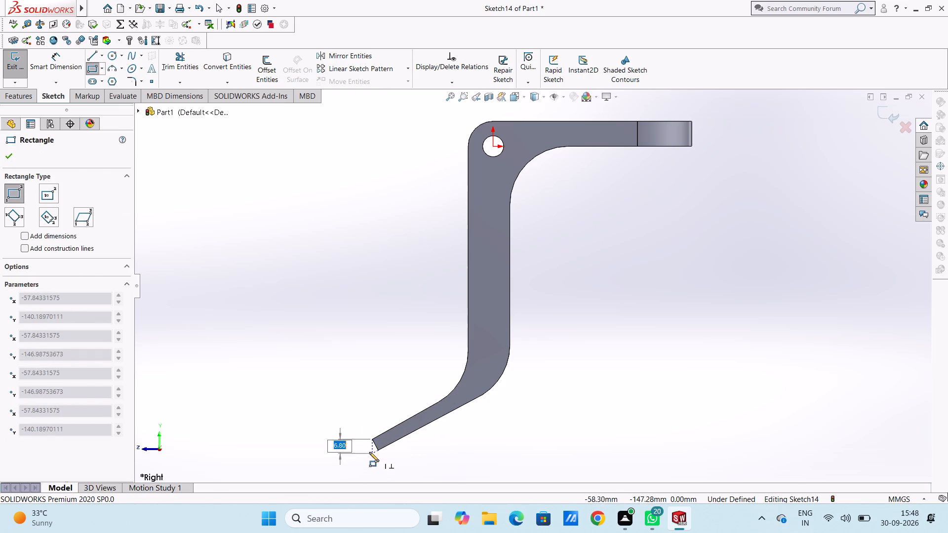
# Sketch a closed four-line profile along the sloping foot, about 54 mm long and 6 mm thick, starting at its free end.
pyautogui.press('Escape')
pyautogui.click(92, 55)
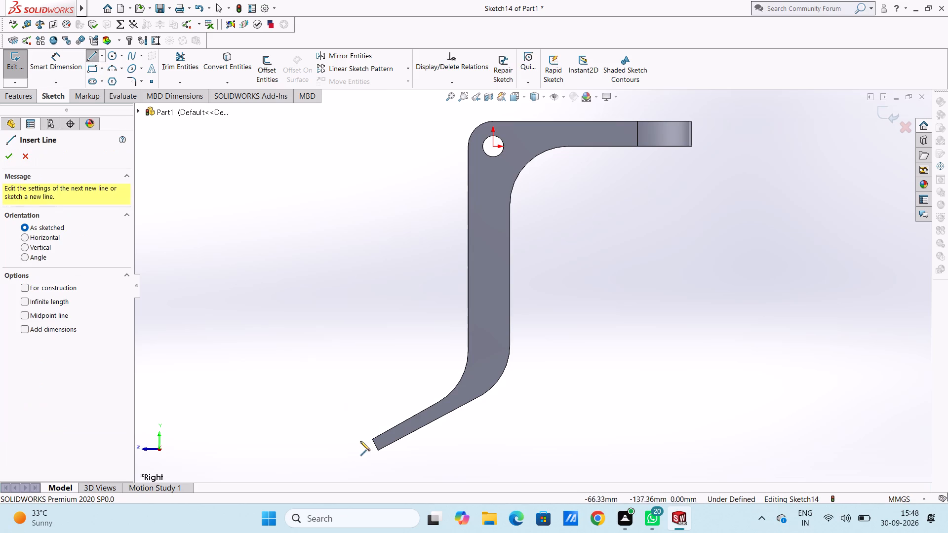
pyautogui.click(379, 452)
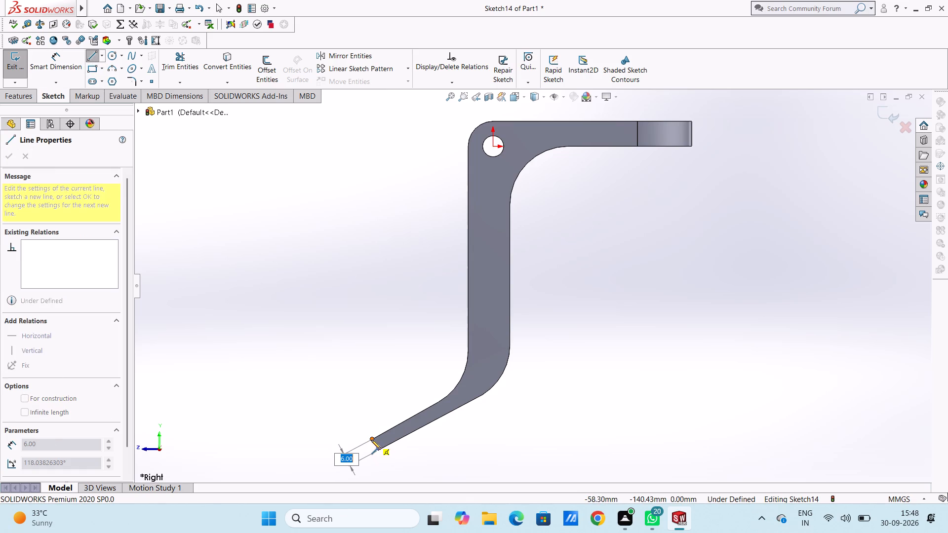
pyautogui.click(371, 440)
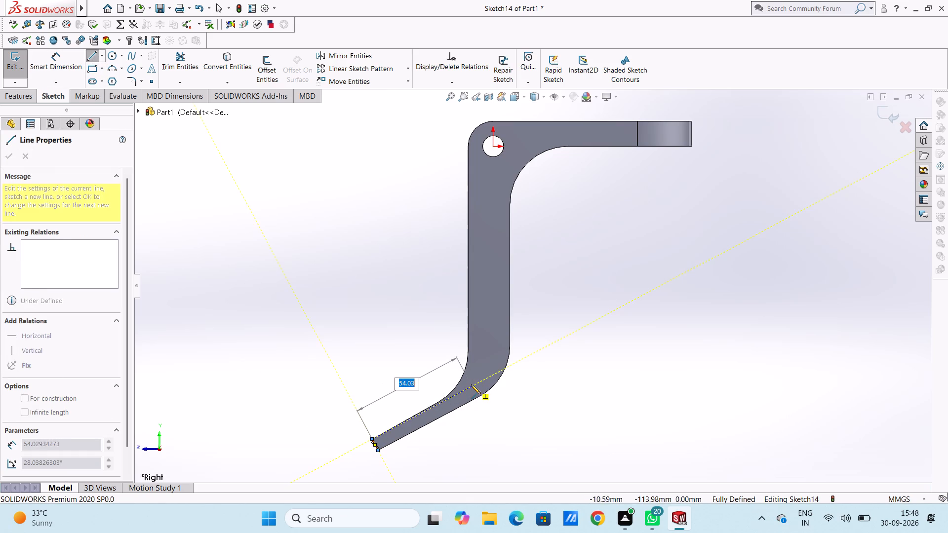
pyautogui.click(471, 384)
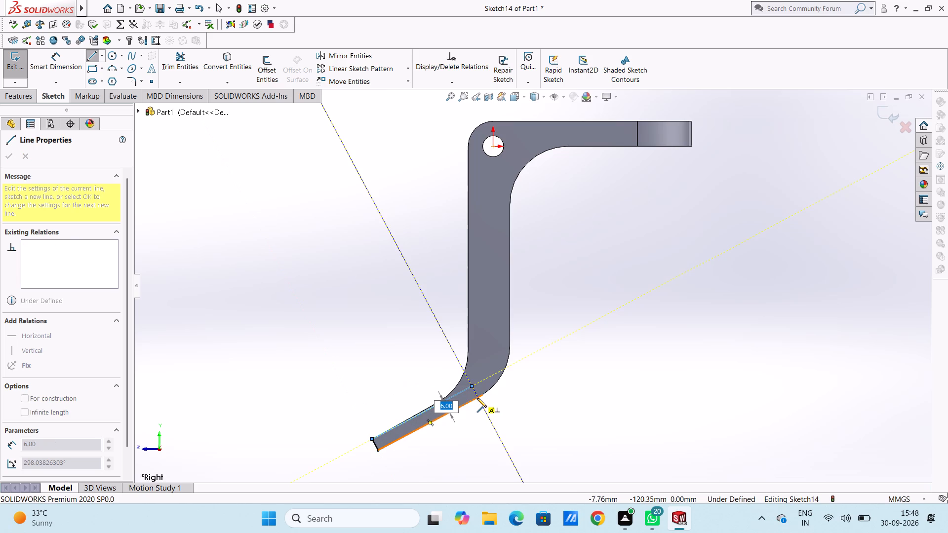
pyautogui.click(477, 398)
pyautogui.click(378, 450)
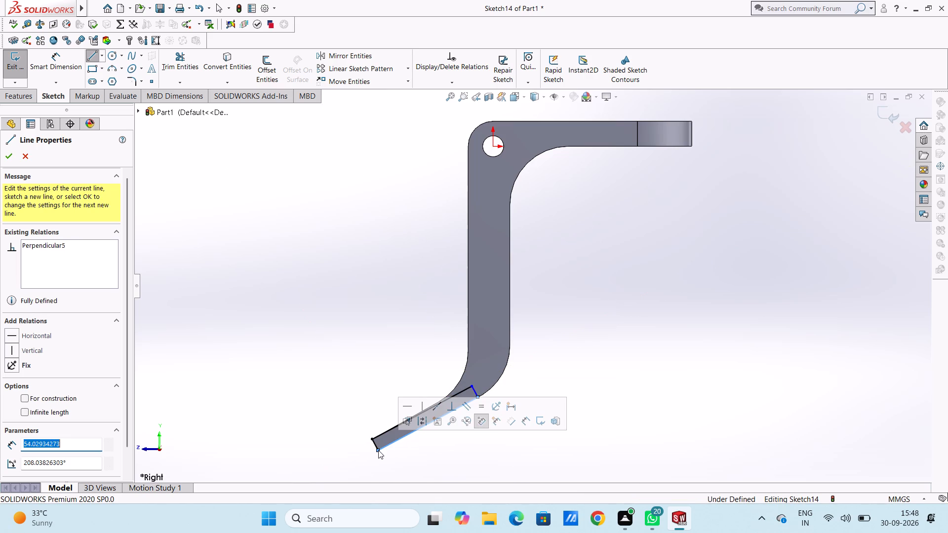
pyautogui.press('Escape')
pyautogui.press('Escape')
pyautogui.press('Escape')
pyautogui.press('Escape')
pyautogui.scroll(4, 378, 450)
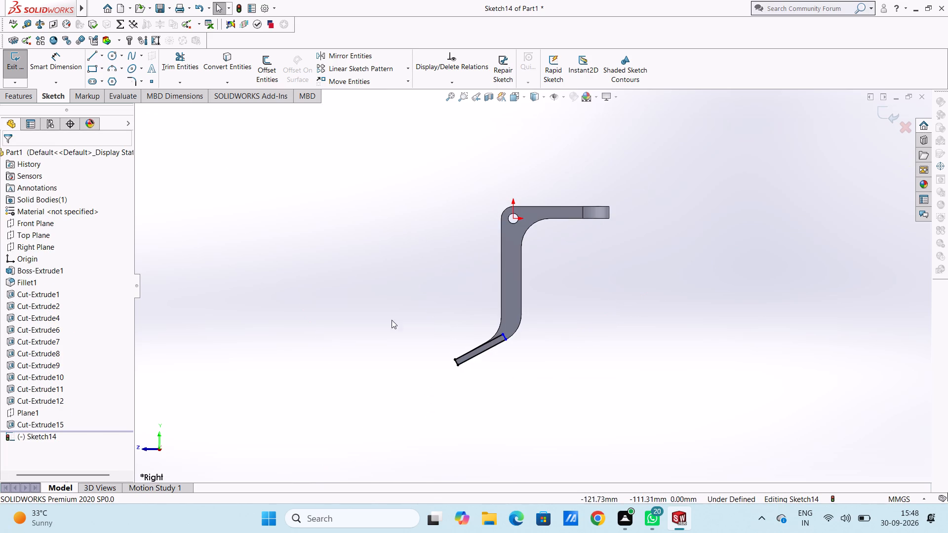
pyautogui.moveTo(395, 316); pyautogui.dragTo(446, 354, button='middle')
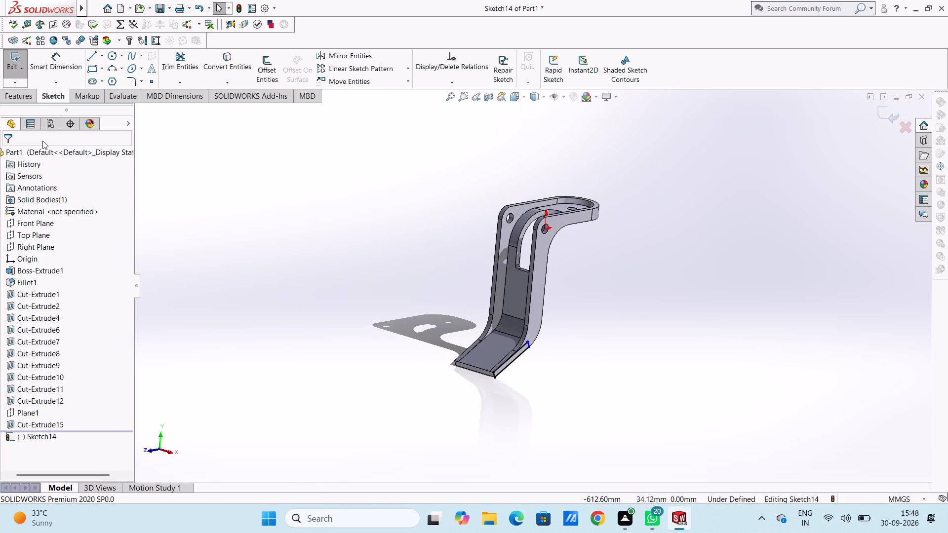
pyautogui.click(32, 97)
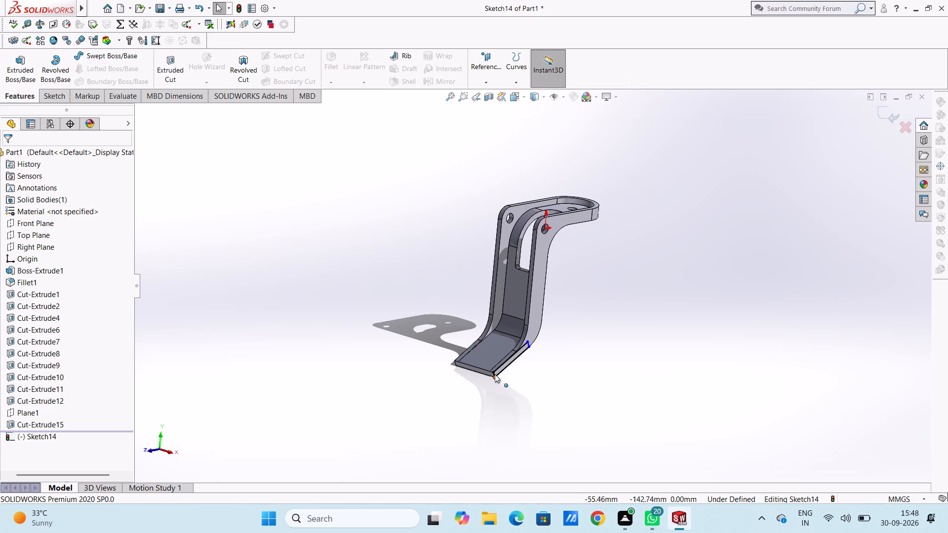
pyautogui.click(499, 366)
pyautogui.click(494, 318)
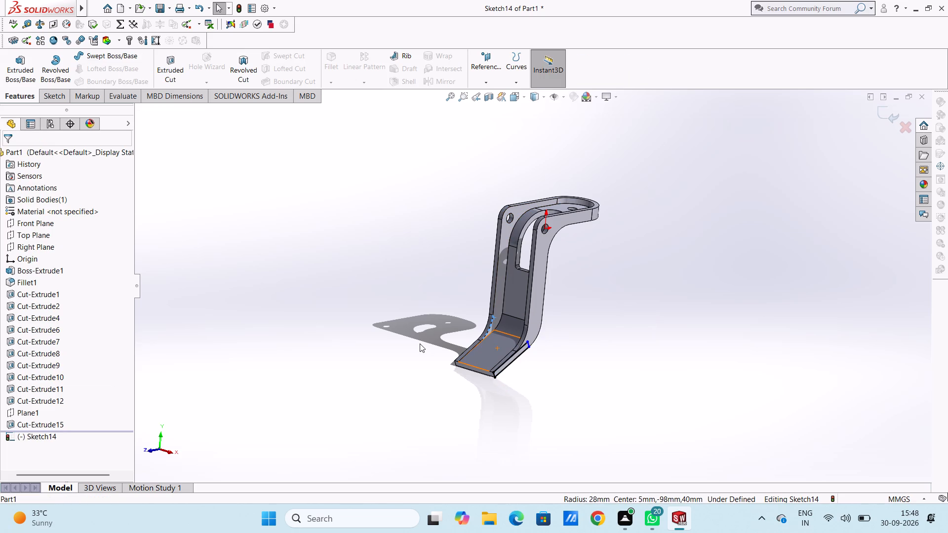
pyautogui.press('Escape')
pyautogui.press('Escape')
# Dimension the length of the foot profile's long side.
pyautogui.click(53, 95)
pyautogui.click(54, 69)
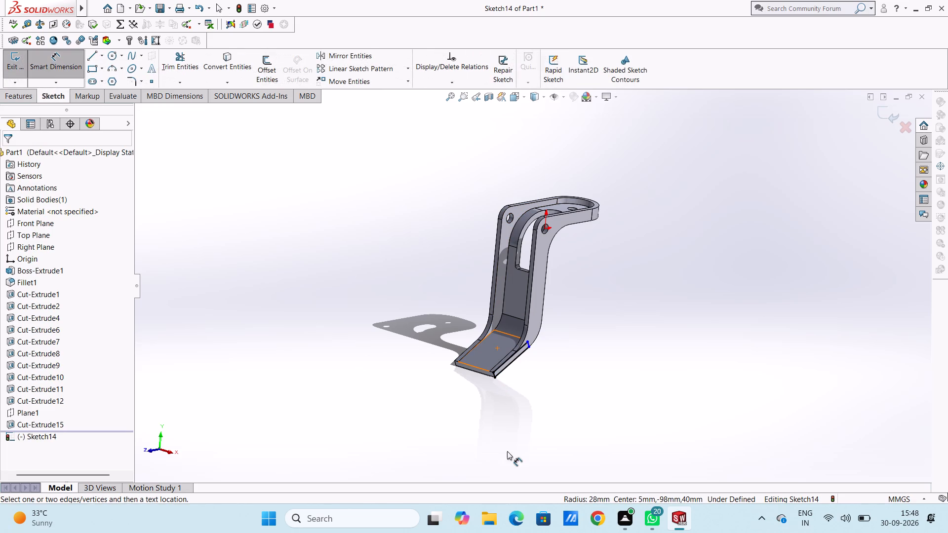
pyautogui.click(518, 357)
pyautogui.click(558, 428)
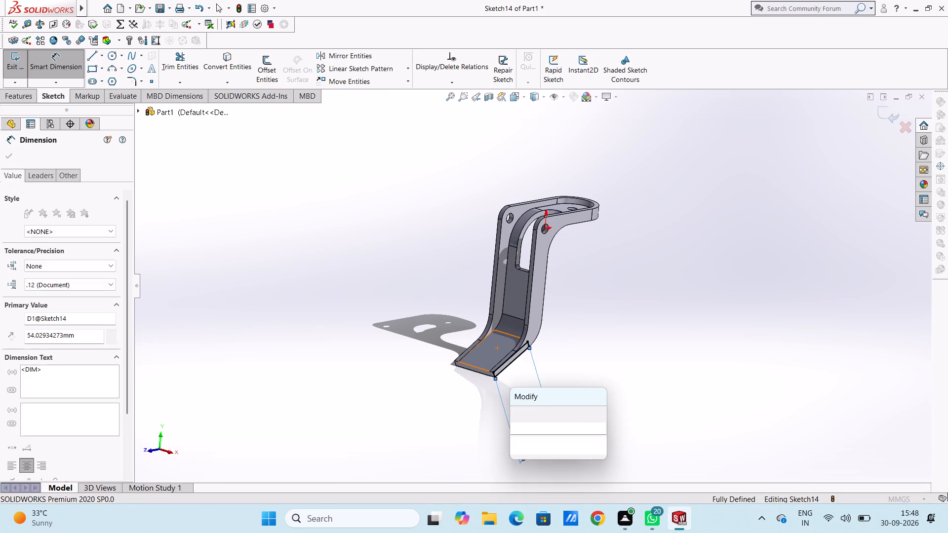
pyautogui.click(516, 416)
pyautogui.click(489, 425)
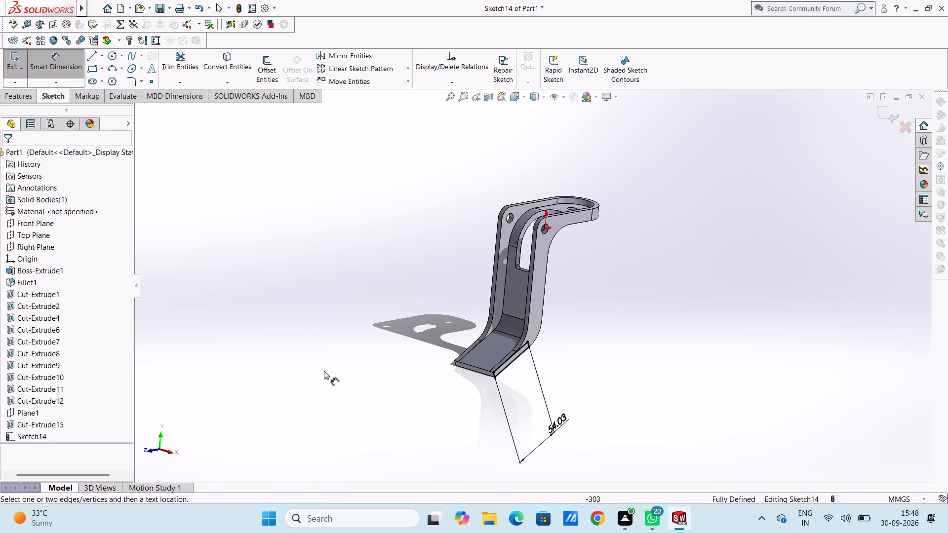
pyautogui.press('Escape')
pyautogui.press('Escape')
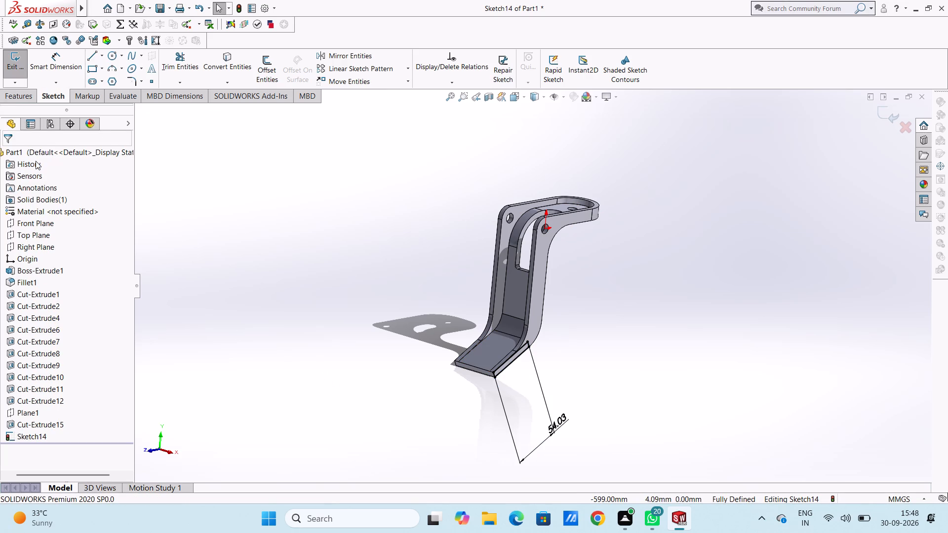
# Extrude the foot profile as a Blind boss 52 mm deep, reversed across the foot's width, with the result merged.
pyautogui.click(18, 96)
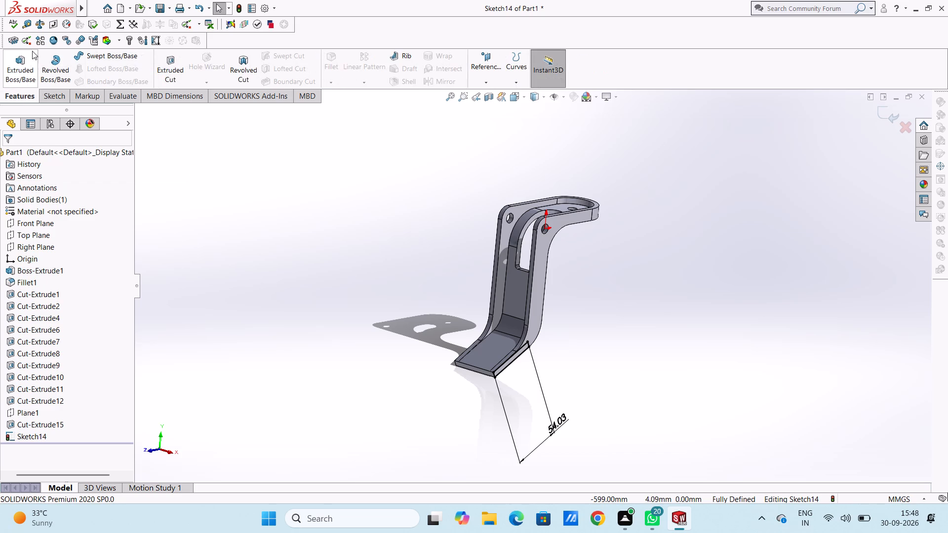
pyautogui.click(23, 64)
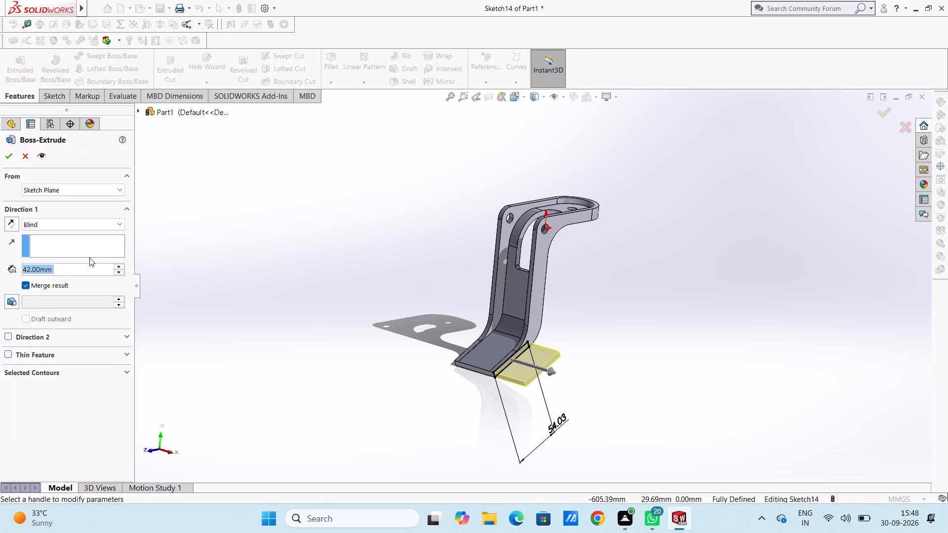
pyautogui.click(14, 222)
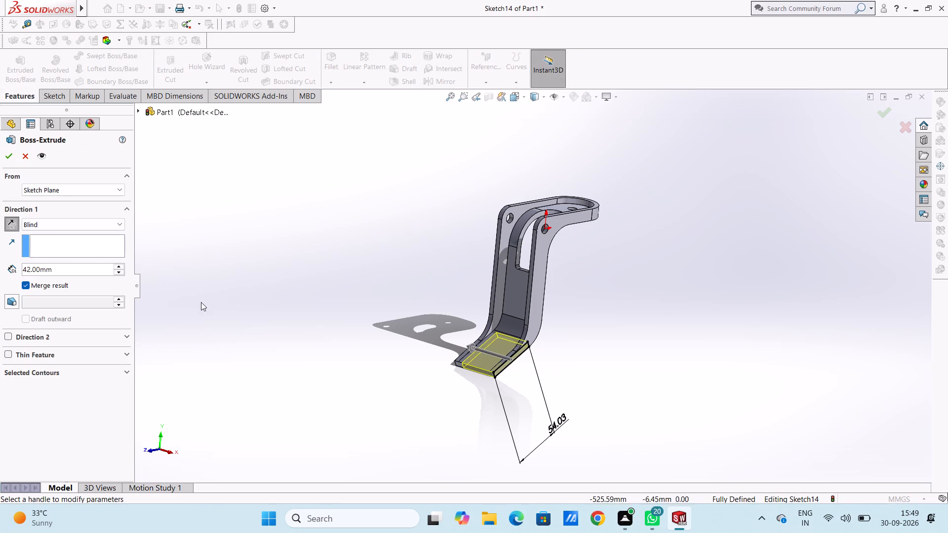
pyautogui.doubleClick(99, 265)
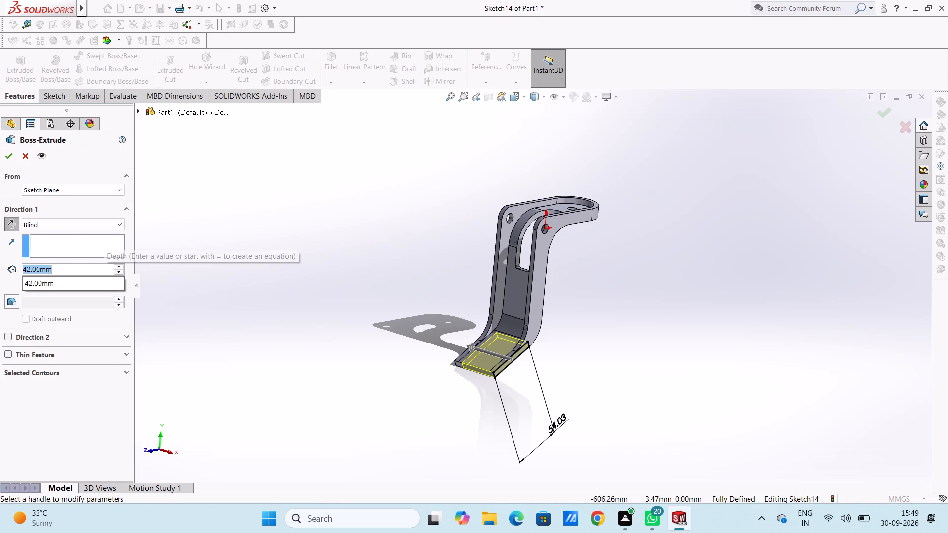
pyautogui.write('52')
pyautogui.press('Return')
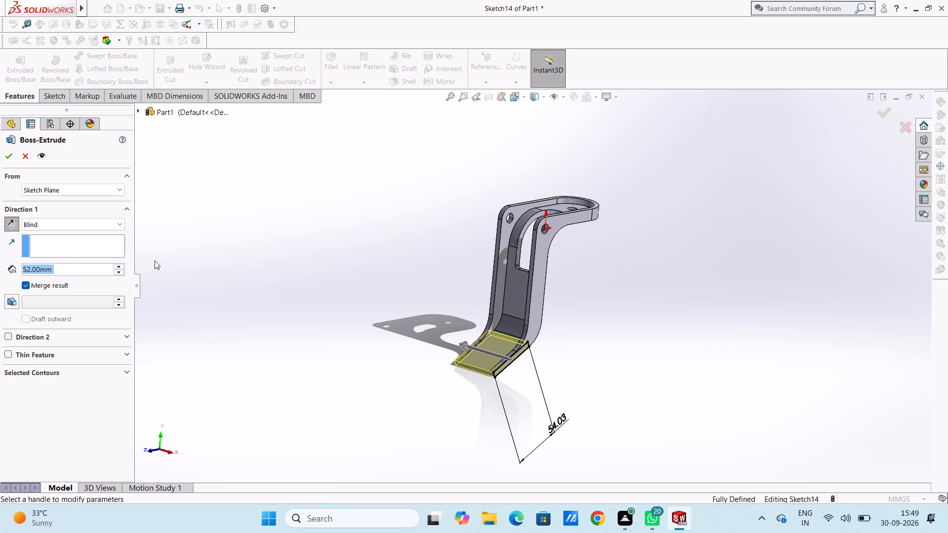
pyautogui.moveTo(252, 223); pyautogui.dragTo(290, 285, button='middle')
pyautogui.click(5, 158)
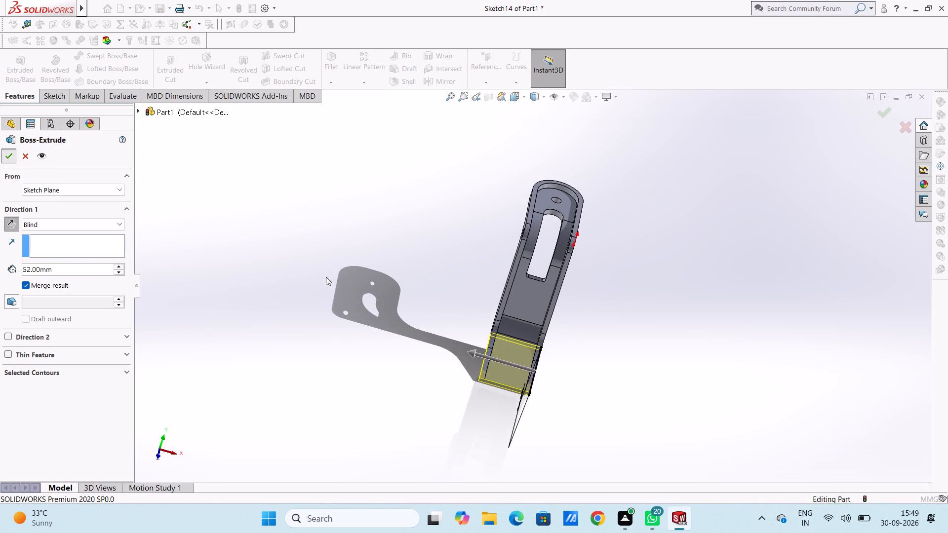
pyautogui.click(344, 287)
# Examine the extruded foot plate and its junction with the side walls from several angles.
pyautogui.moveTo(342, 306); pyautogui.dragTo(292, 239, button='middle')
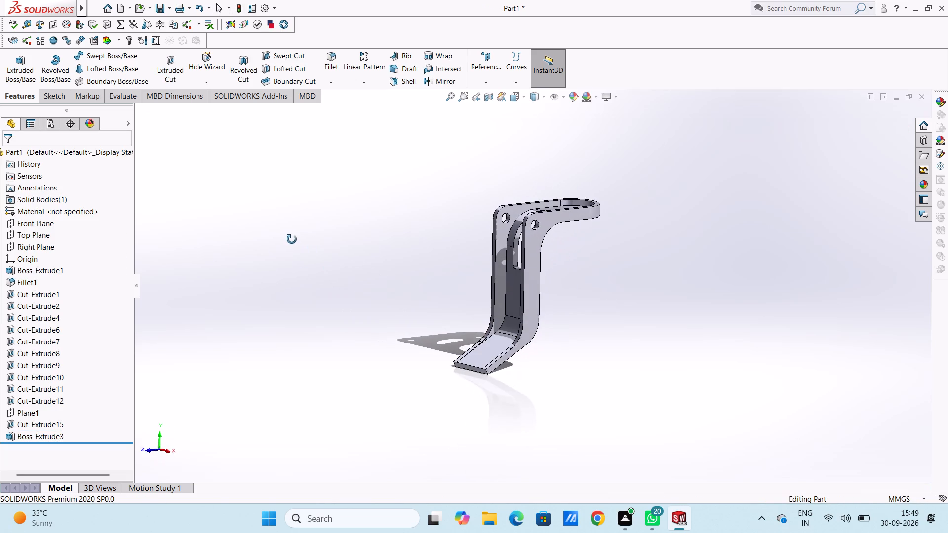
pyautogui.moveTo(292, 239); pyautogui.dragTo(290, 234, button='middle')
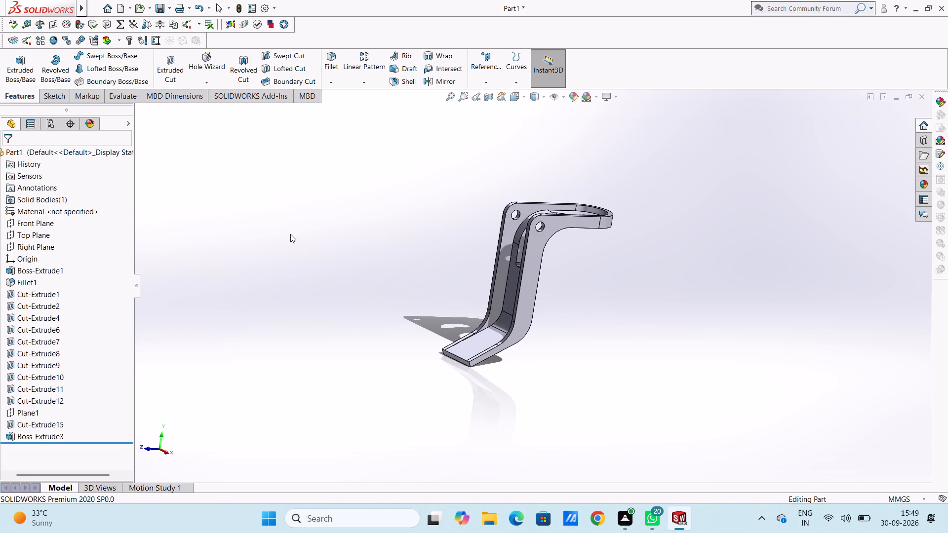
pyautogui.scroll(-8, 485, 343)
pyautogui.moveTo(492, 316); pyautogui.dragTo(504, 330, button='middle')
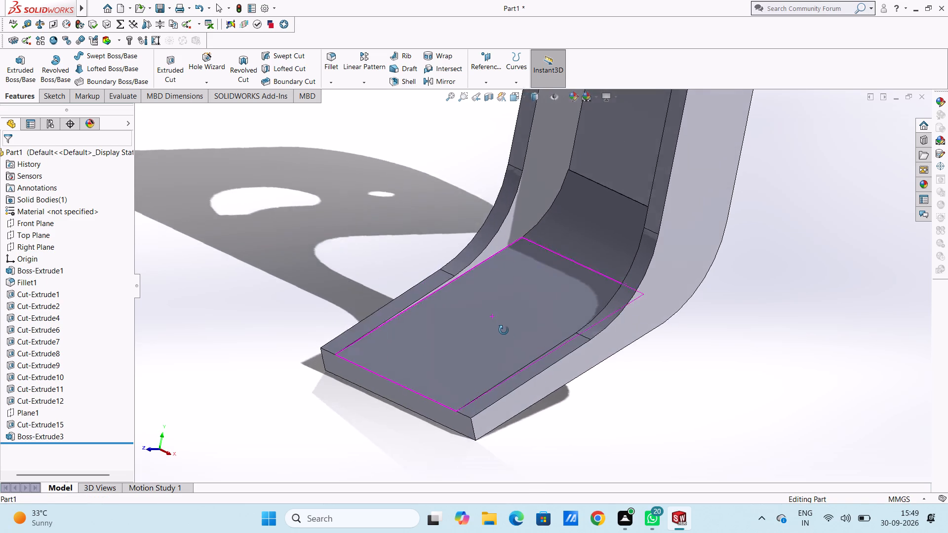
pyautogui.moveTo(504, 330); pyautogui.dragTo(531, 335, button='middle')
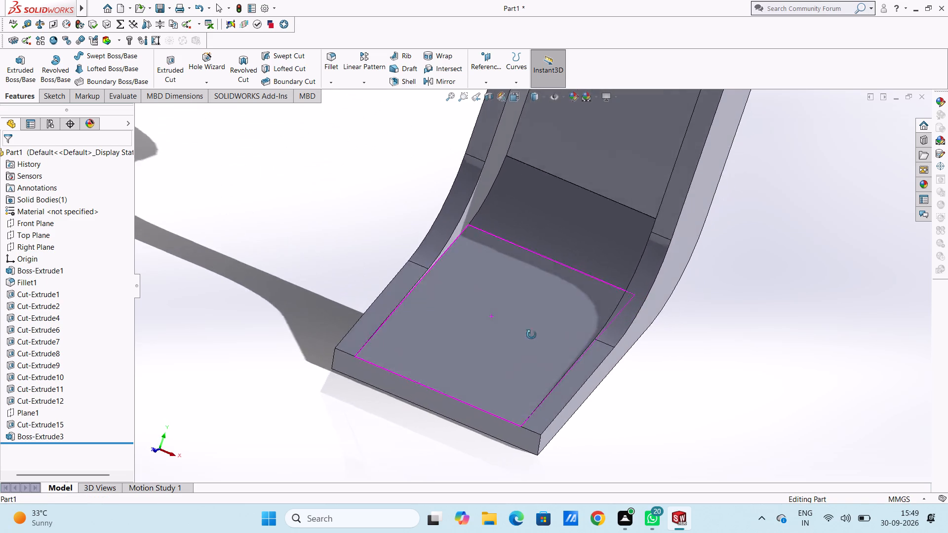
pyautogui.moveTo(531, 335); pyautogui.dragTo(489, 308, button='middle')
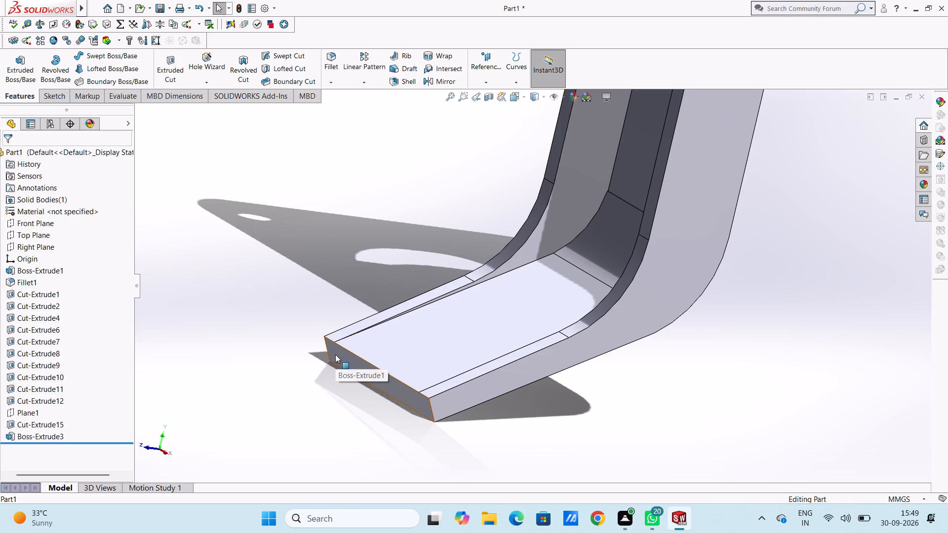
# Sketch a thin closed triangle about 36 mm long on the inner side-wall face, covering the sliver above the foot plate.
pyautogui.scroll(-4, 475, 284)
pyautogui.click(481, 284)
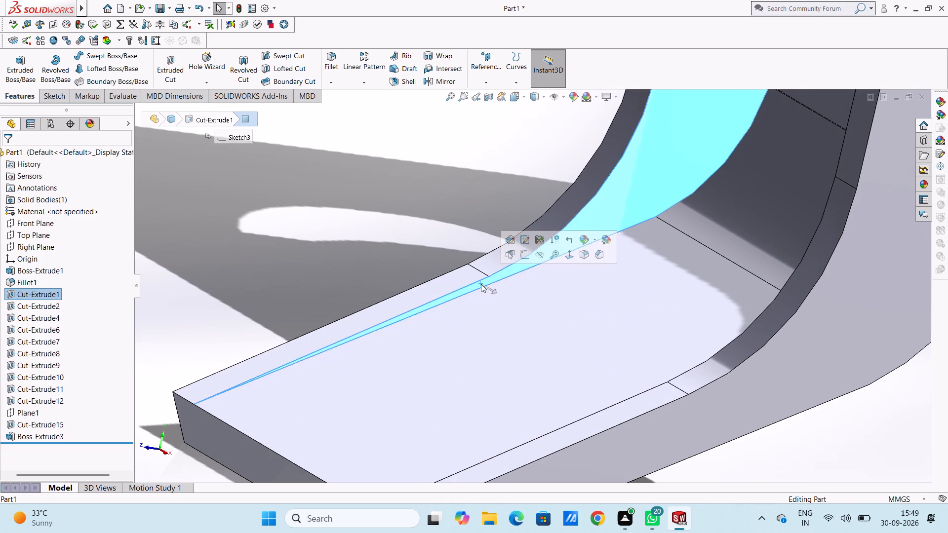
pyautogui.click(526, 252)
pyautogui.click(433, 252)
pyautogui.scroll(2, 438, 292)
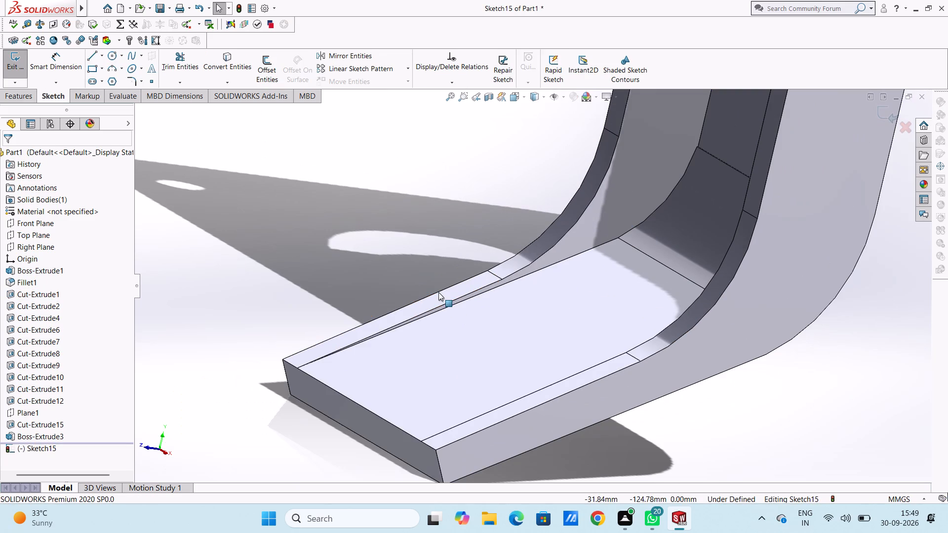
pyautogui.click(92, 58)
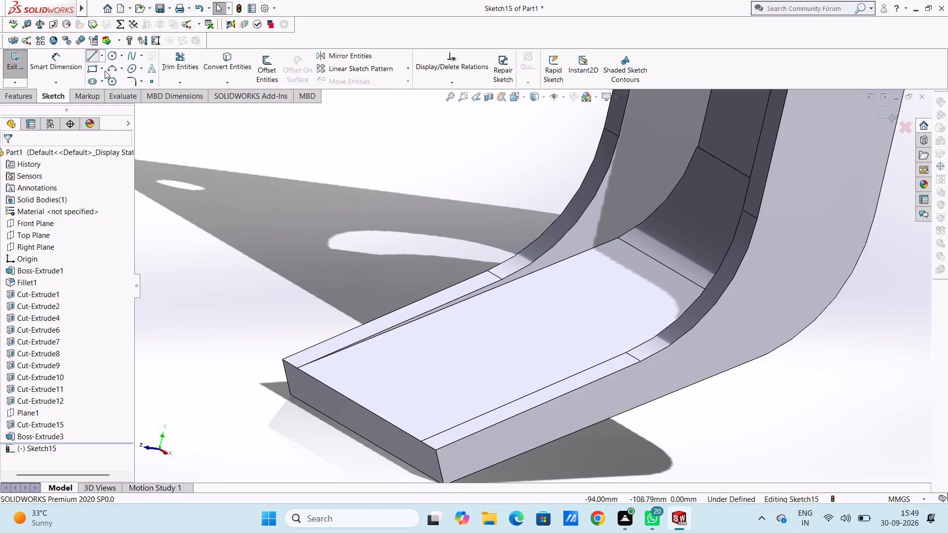
pyautogui.scroll(-3, 523, 316)
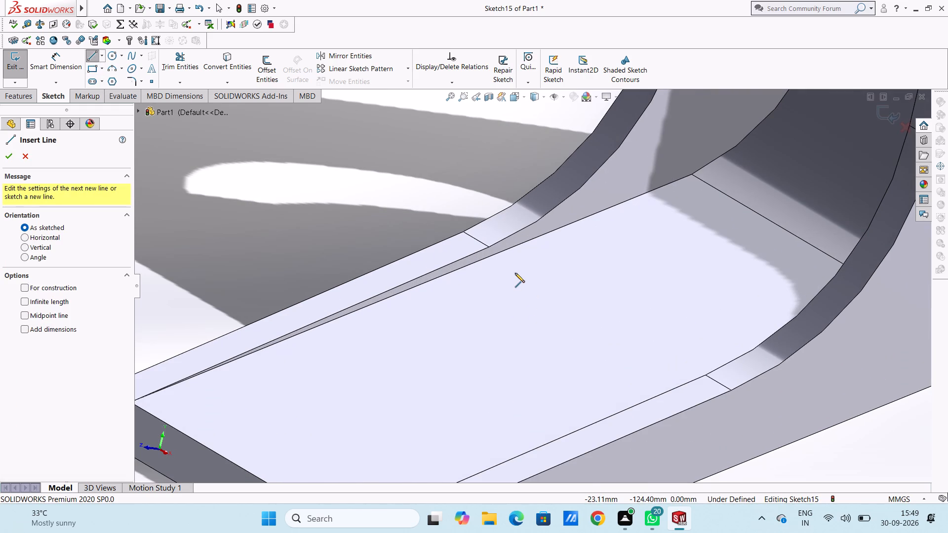
pyautogui.scroll(-1, 504, 273)
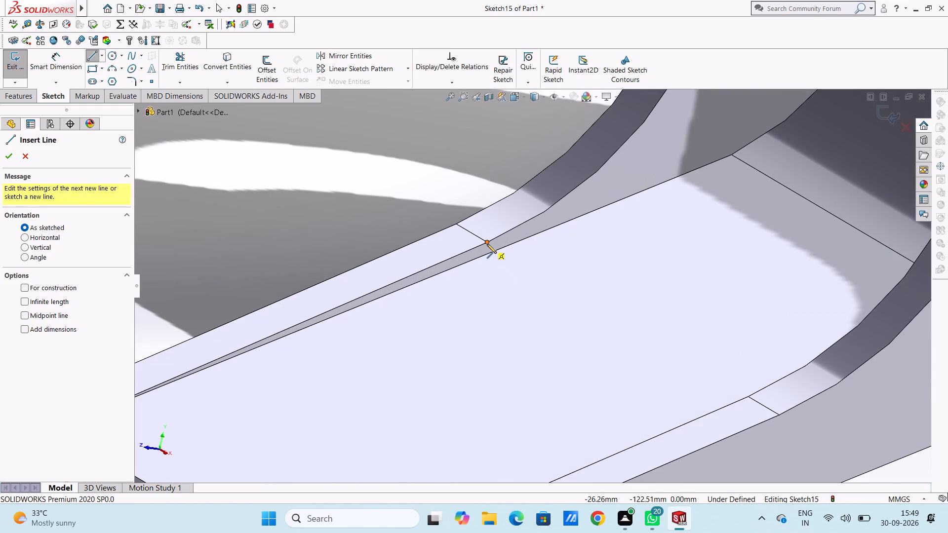
pyautogui.click(487, 244)
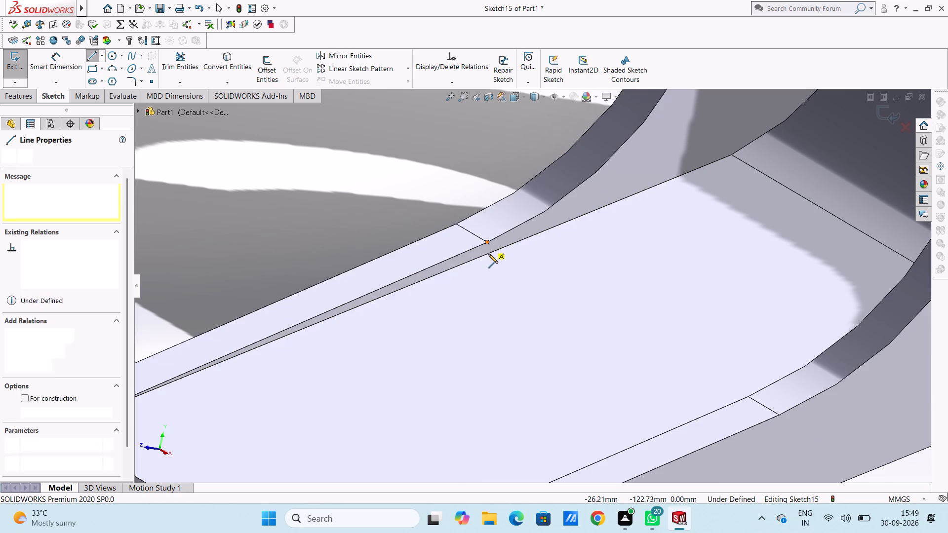
pyautogui.click(488, 254)
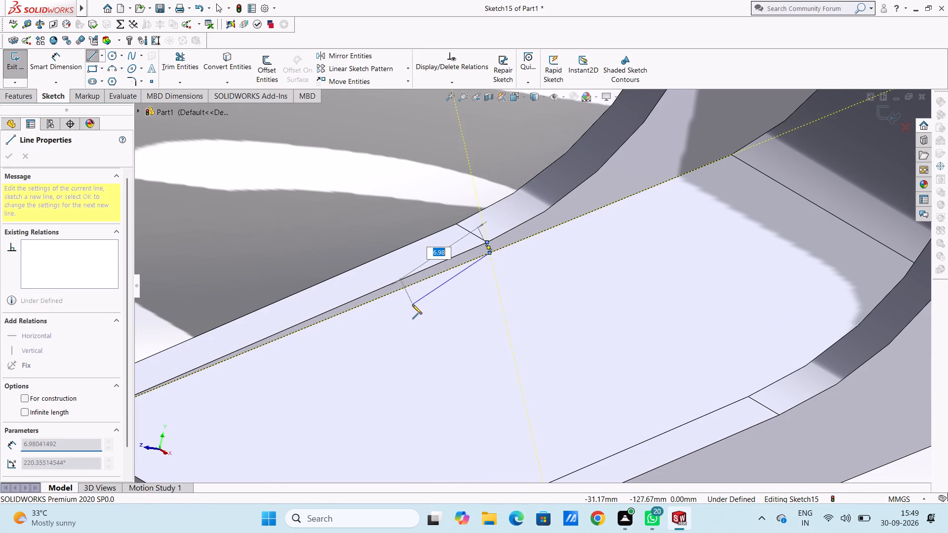
pyautogui.scroll(2, 412, 305)
pyautogui.scroll(-2, 211, 391)
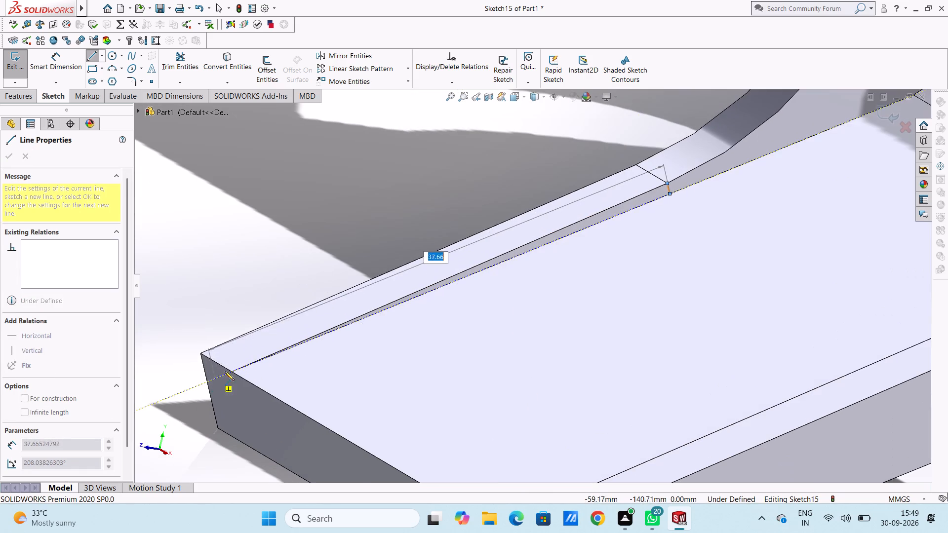
pyautogui.click(233, 371)
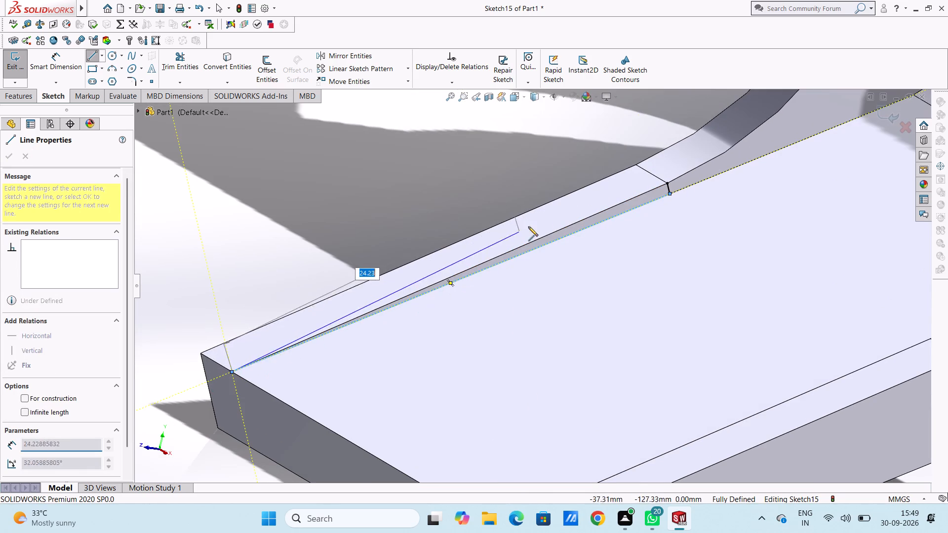
pyautogui.click(667, 183)
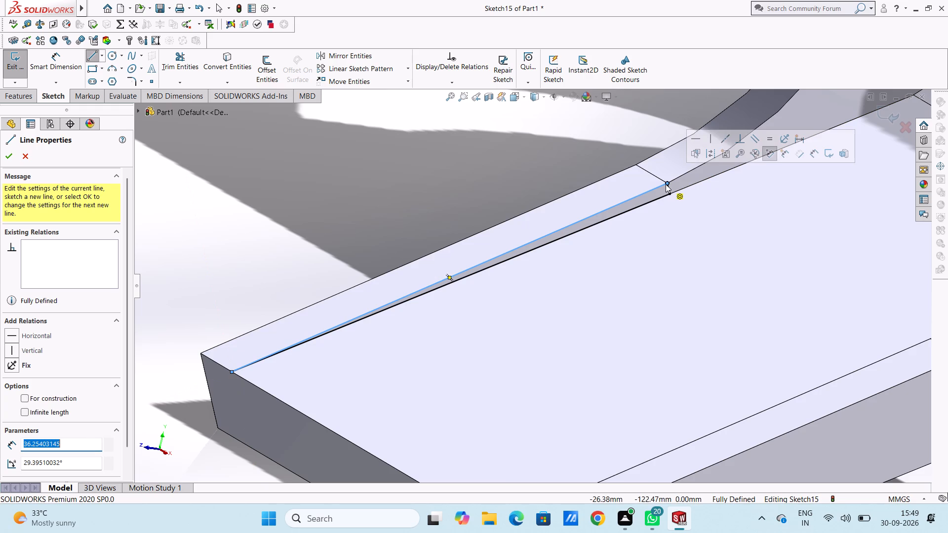
# Extrude the thin triangle as a Blind boss 45 mm deep across the foot plate, with the result merged.
pyautogui.press('Escape')
pyautogui.press('Escape')
pyautogui.press('Escape')
pyautogui.press('Escape')
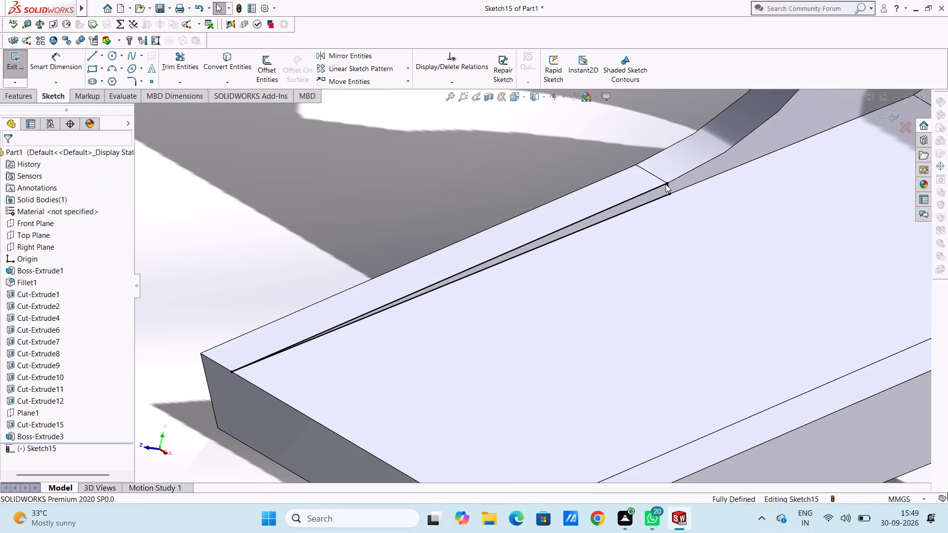
pyautogui.scroll(5, 666, 184)
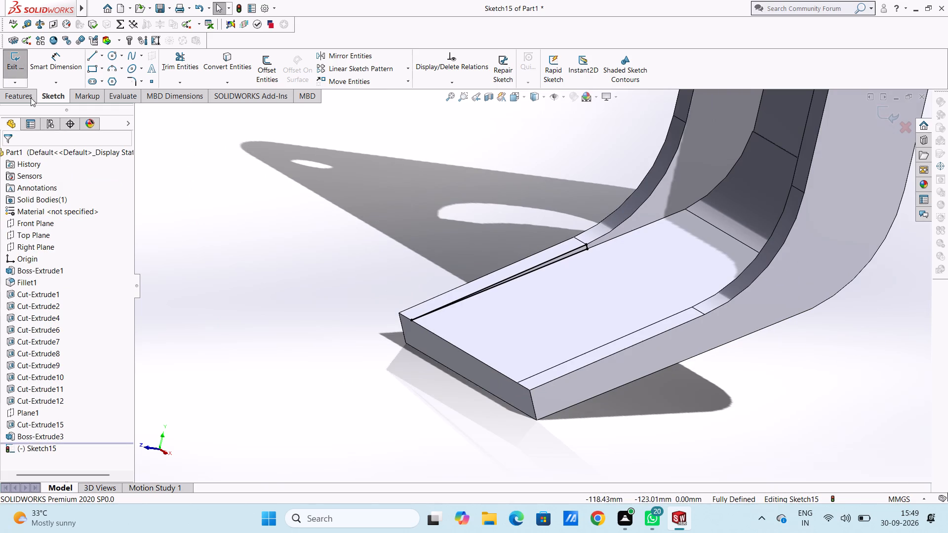
pyautogui.click(31, 98)
pyautogui.click(21, 68)
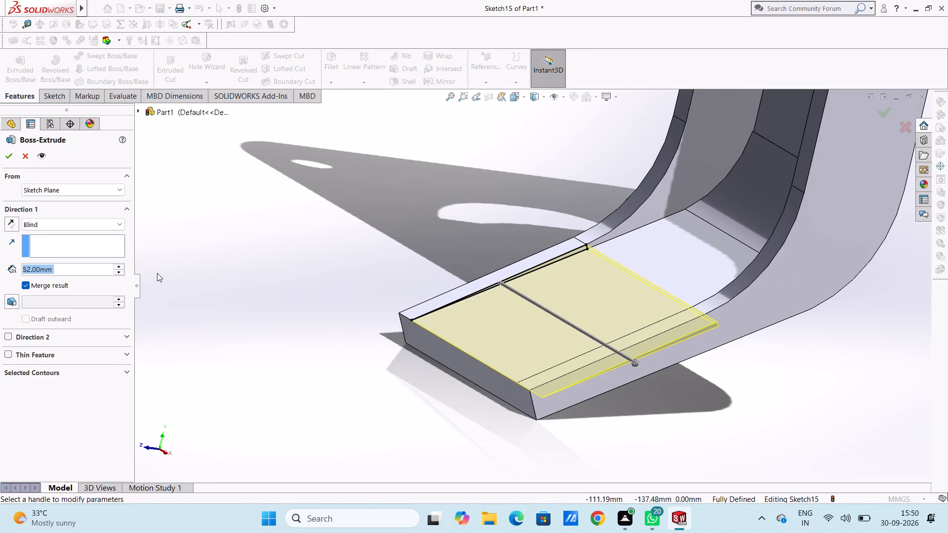
pyautogui.write('40')
pyautogui.press('Return')
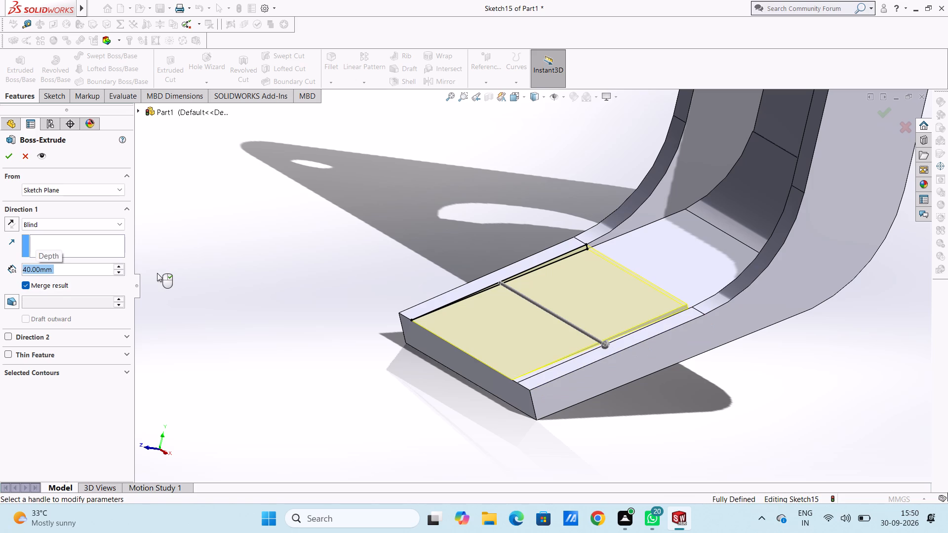
pyautogui.write('45')
pyautogui.press('Return')
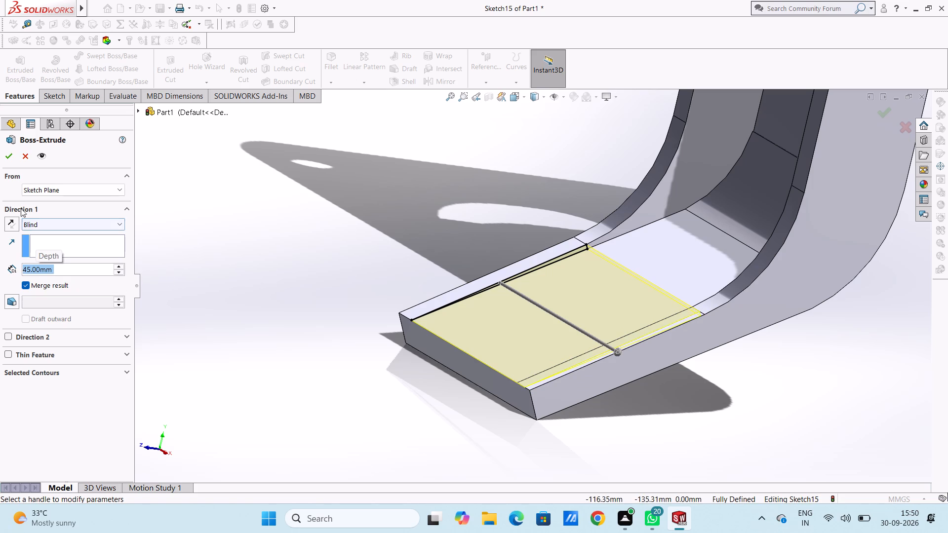
pyautogui.click(3, 157)
pyautogui.click(255, 218)
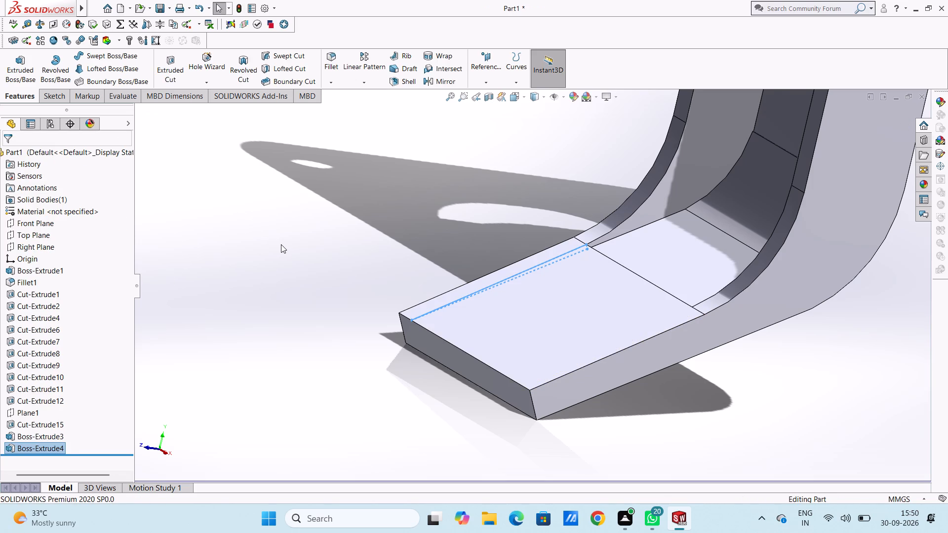
# Examine the whole bracket from several angles, including the foot plate, side walls, slot and rounded flange.
pyautogui.scroll(5, 281, 244)
pyautogui.moveTo(297, 253); pyautogui.dragTo(319, 240, button='middle')
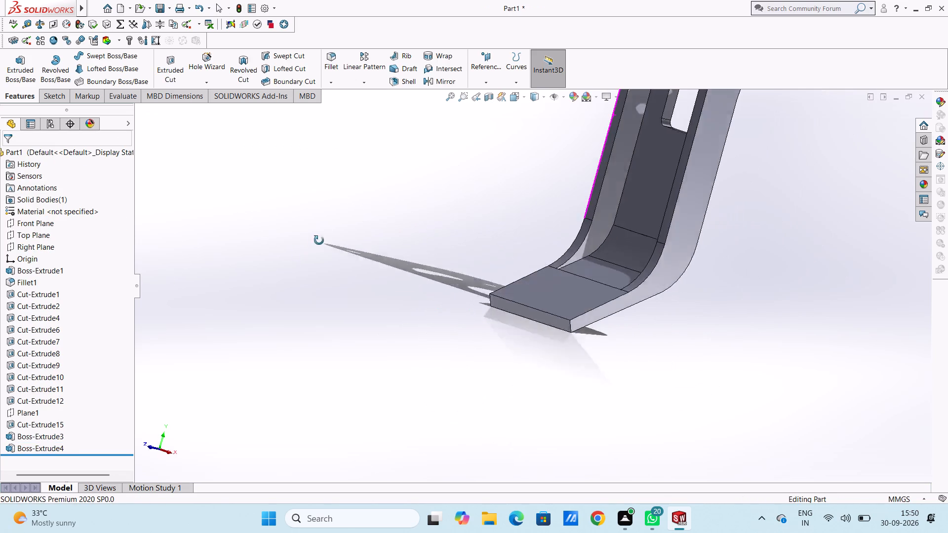
pyautogui.moveTo(319, 240); pyautogui.dragTo(312, 259, button='middle')
pyautogui.scroll(4, 297, 277)
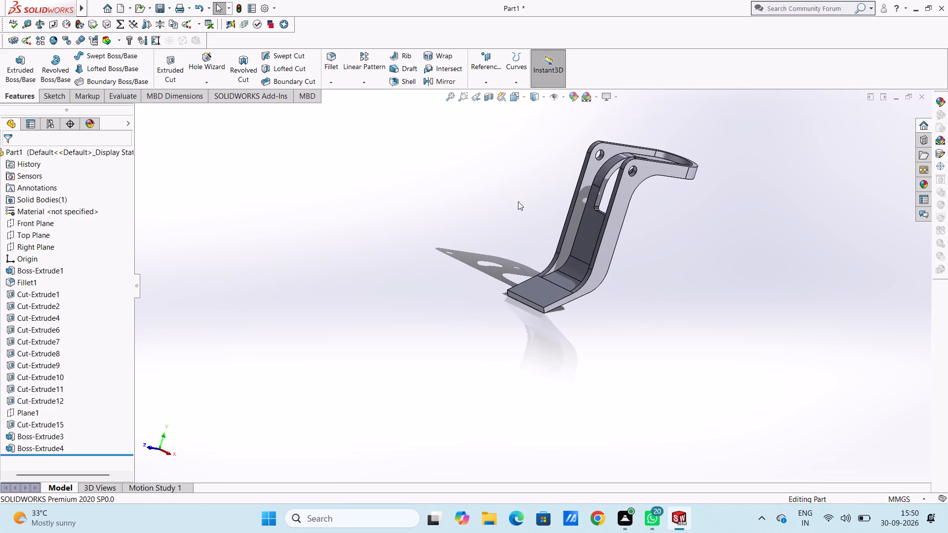
pyautogui.moveTo(518, 201); pyautogui.dragTo(522, 234, button='middle')
pyautogui.scroll(1, 457, 284)
pyautogui.moveTo(434, 286); pyautogui.dragTo(430, 274, button='middle')
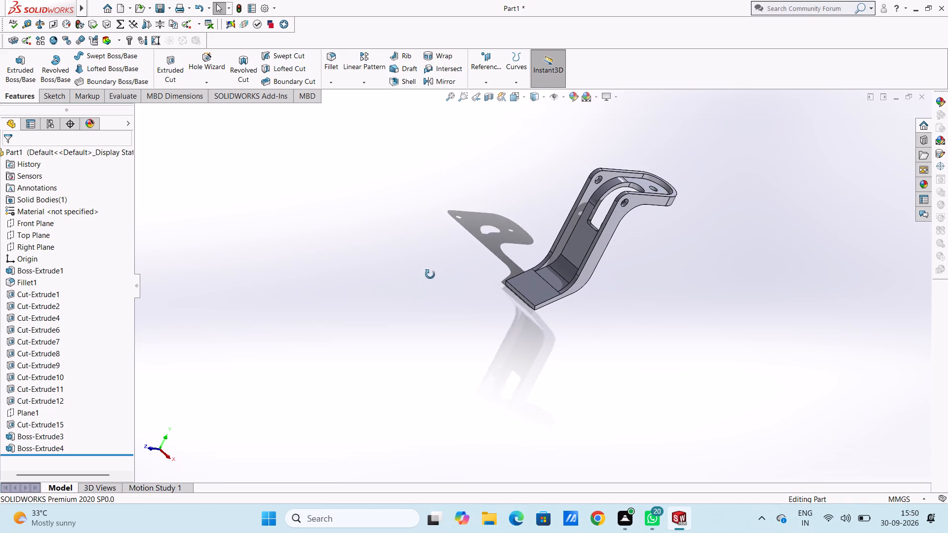
pyautogui.moveTo(430, 274); pyautogui.dragTo(423, 326, button='middle')
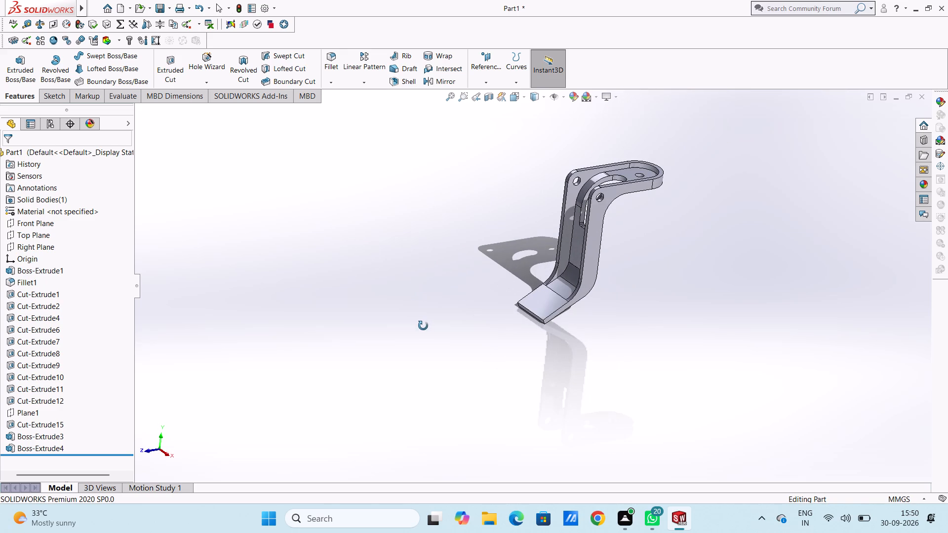
pyautogui.moveTo(423, 326); pyautogui.dragTo(430, 326, button='middle')
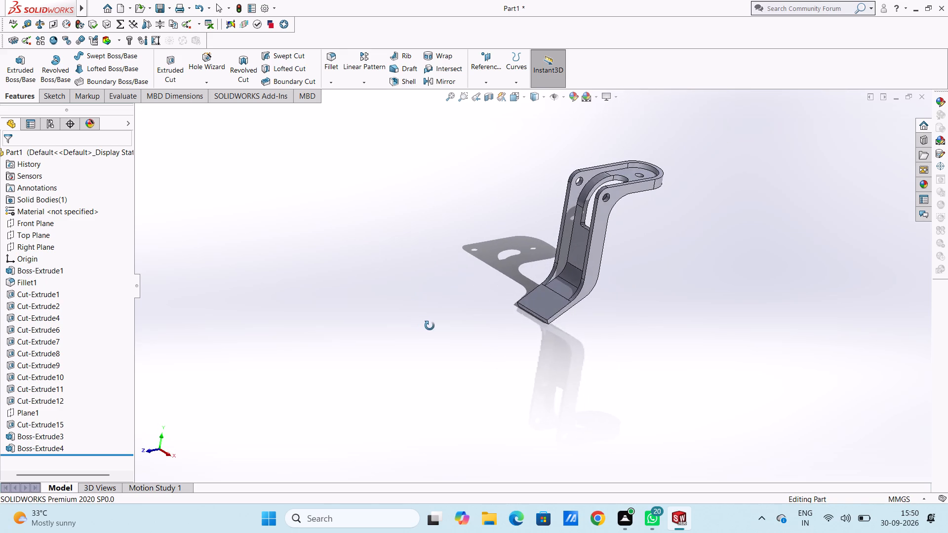
pyautogui.moveTo(430, 326); pyautogui.dragTo(412, 329, button='middle')
pyautogui.scroll(-4, 614, 197)
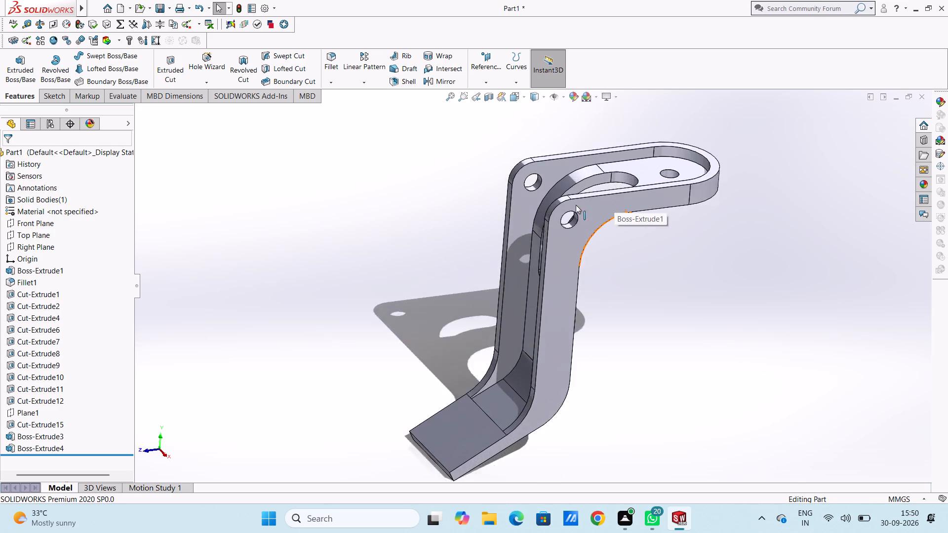
pyautogui.scroll(-2, 576, 205)
pyautogui.click(660, 292)
pyautogui.moveTo(649, 269); pyautogui.dragTo(671, 257, button='middle')
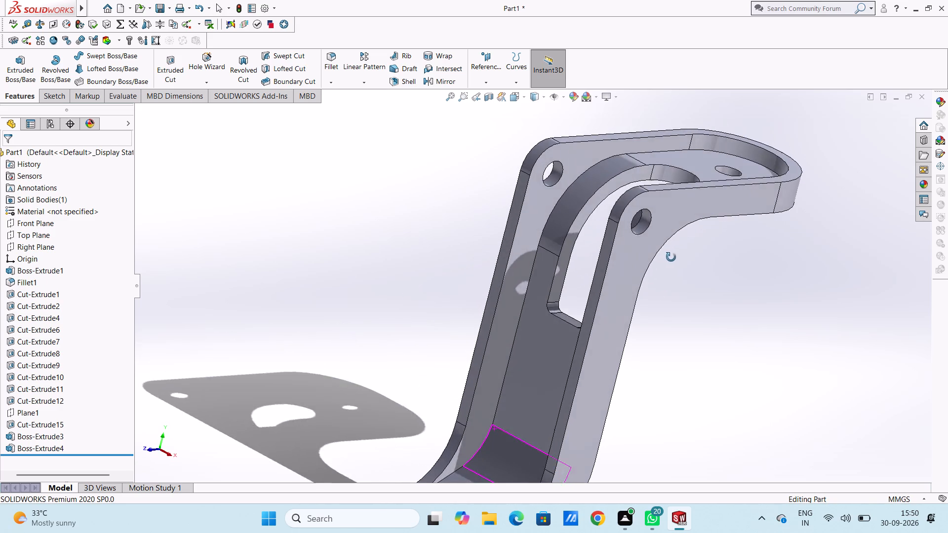
pyautogui.moveTo(671, 257); pyautogui.dragTo(665, 258, button='middle')
pyautogui.scroll(3, 644, 285)
pyautogui.moveTo(656, 332); pyautogui.dragTo(647, 365, button='middle')
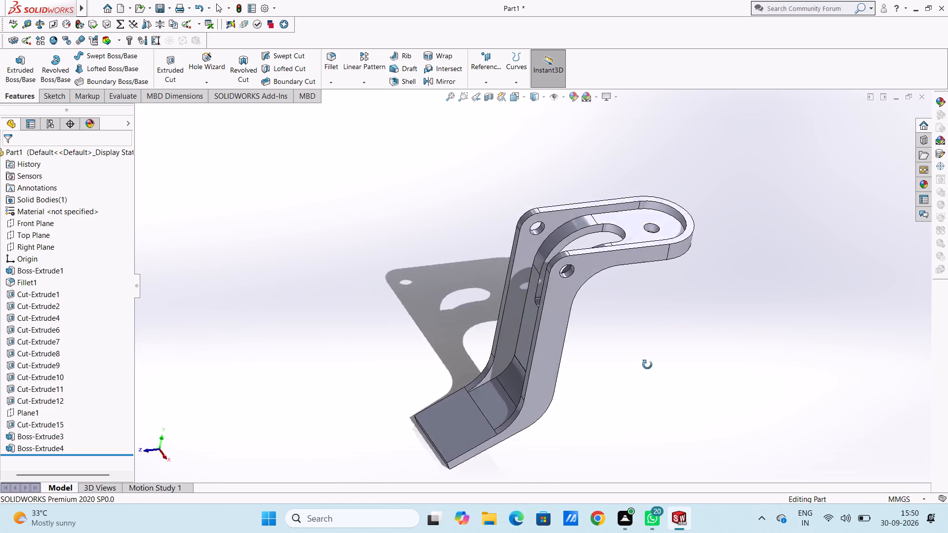
pyautogui.moveTo(647, 365); pyautogui.dragTo(639, 318, button='middle')
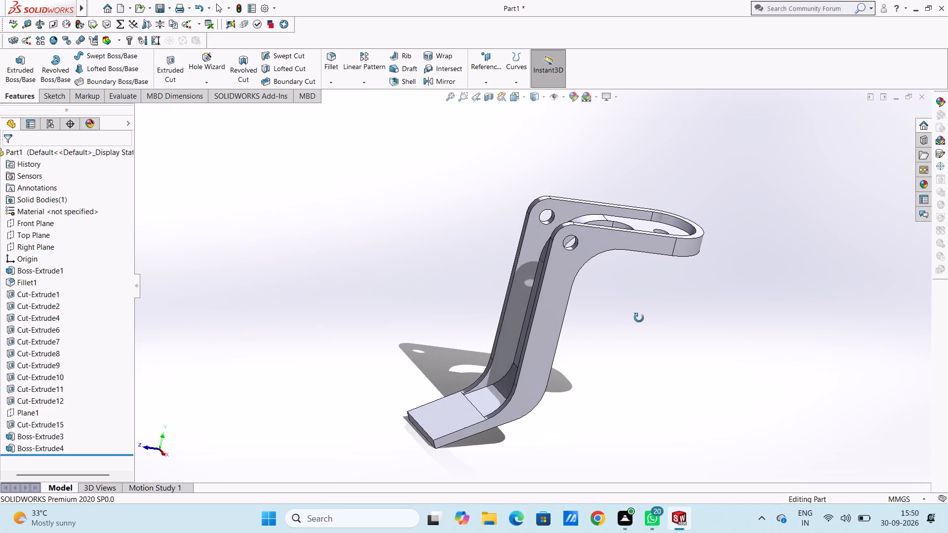
pyautogui.moveTo(639, 318); pyautogui.dragTo(653, 318, button='middle')
pyautogui.middleClick(653, 318)
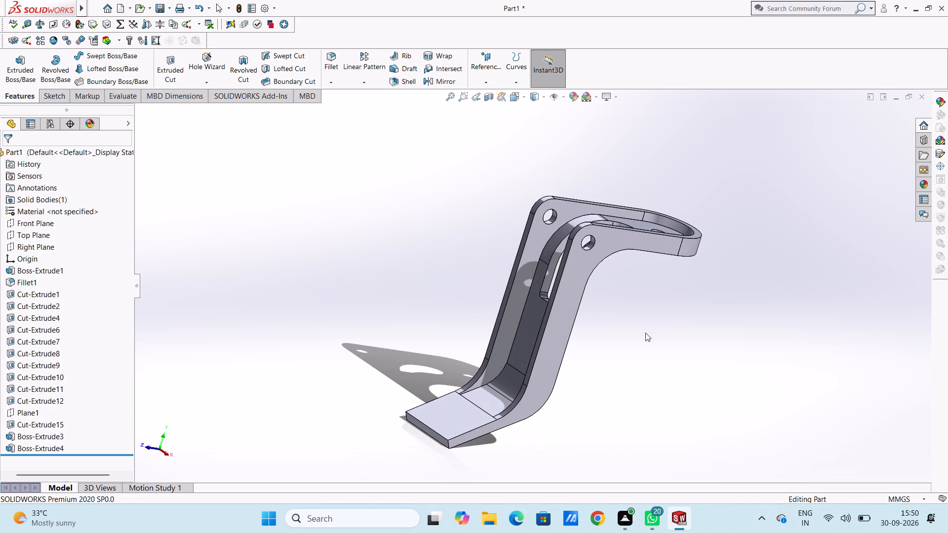
# Sketch a corner rectangle about 42 mm by 0.86 mm on the narrow step face between the foot plate and the bend.
pyautogui.moveTo(540, 412); pyautogui.dragTo(497, 446, button='middle')
pyautogui.scroll(-1, 497, 446)
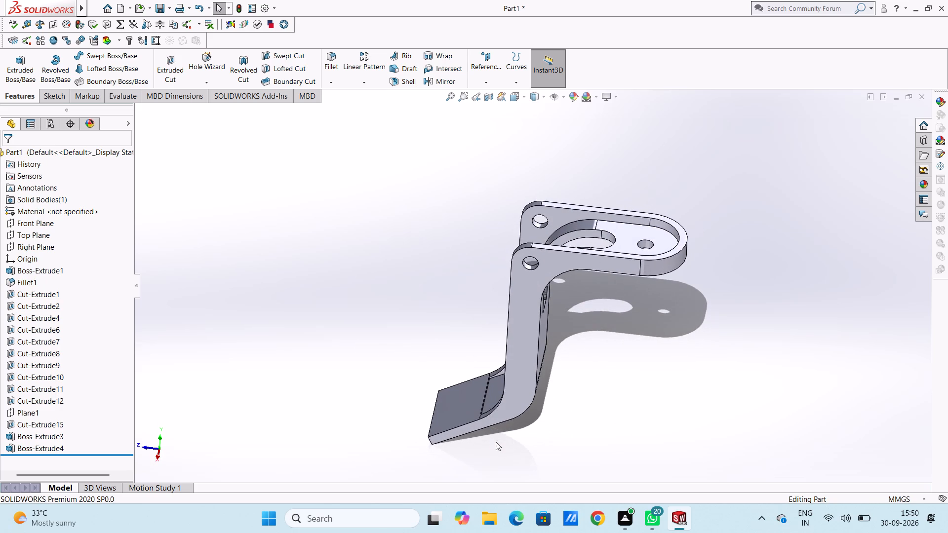
pyautogui.scroll(-7, 491, 370)
pyautogui.moveTo(512, 336); pyautogui.dragTo(505, 336, button='middle')
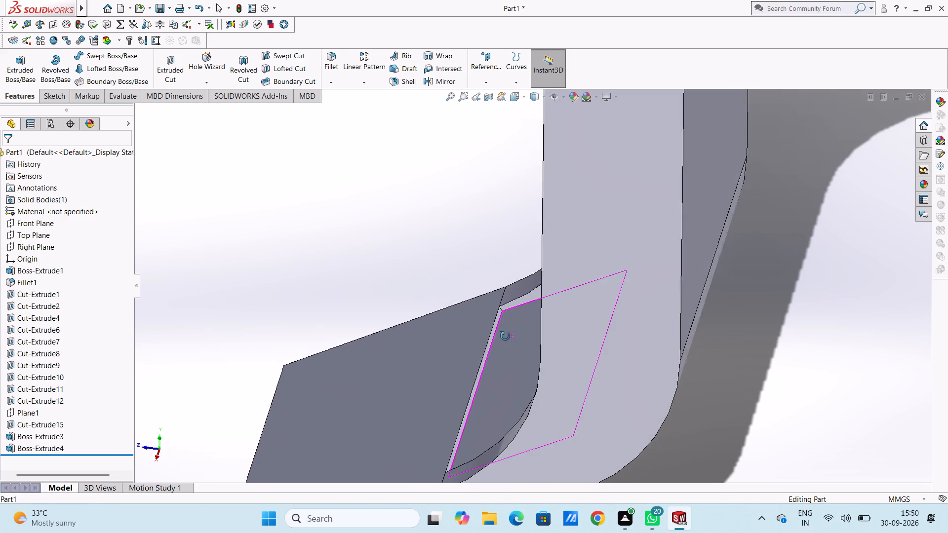
pyautogui.moveTo(505, 336); pyautogui.dragTo(506, 337, button='middle')
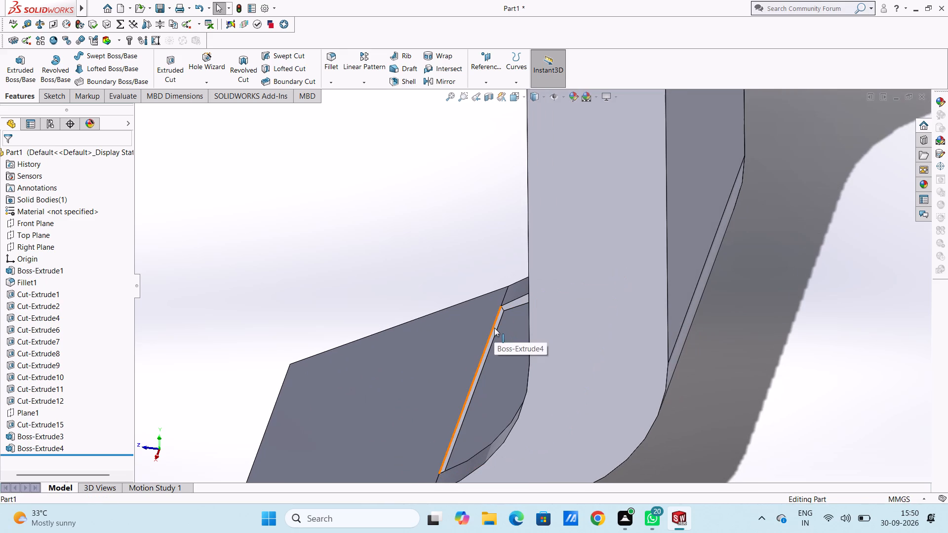
pyautogui.click(494, 330)
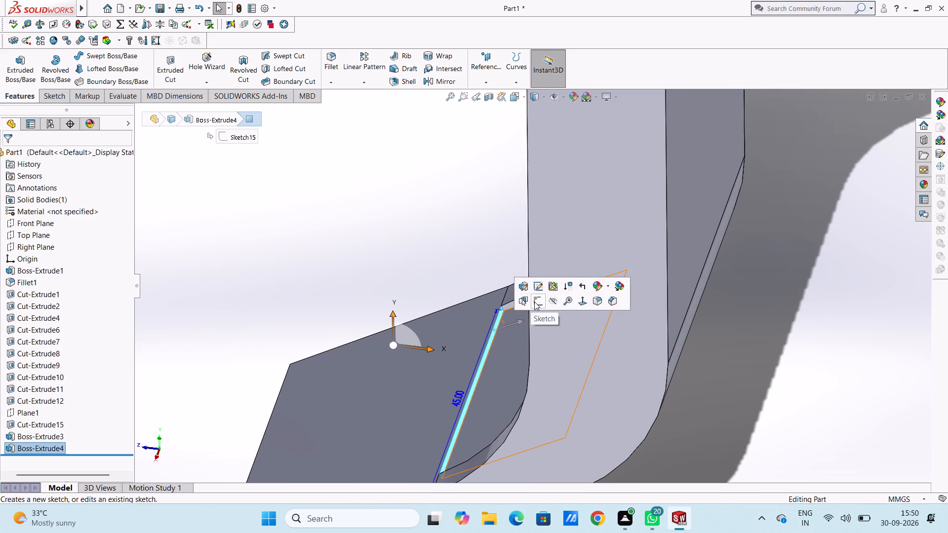
pyautogui.click(536, 302)
pyautogui.click(404, 293)
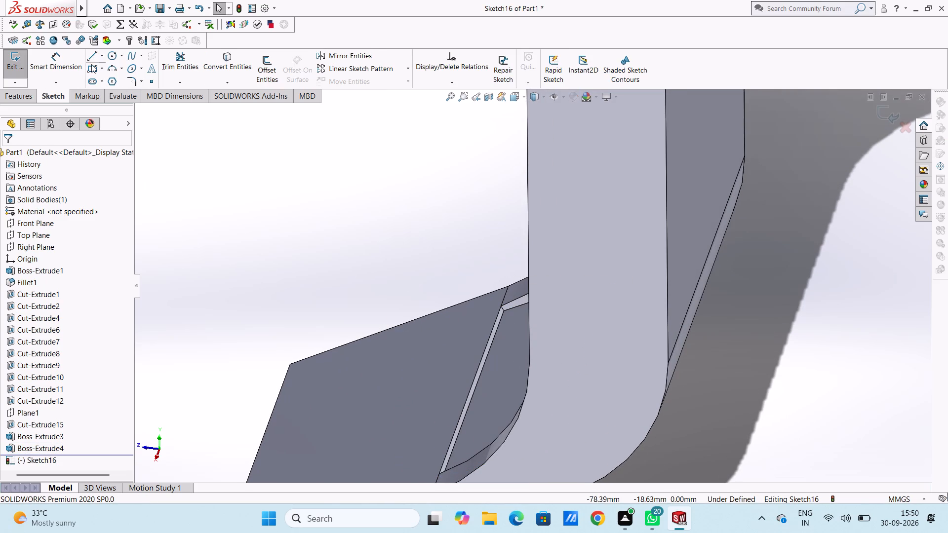
pyautogui.click(91, 64)
pyautogui.scroll(-3, 520, 341)
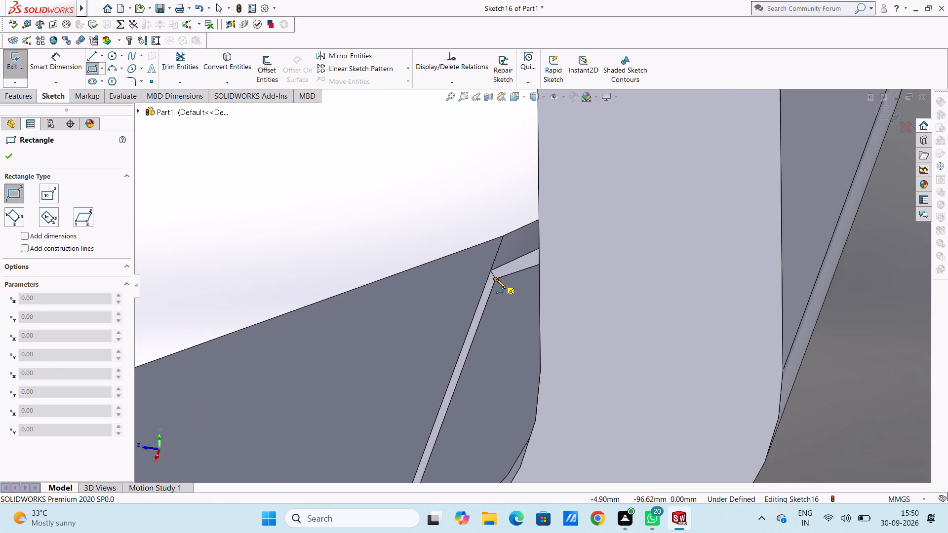
pyautogui.click(496, 279)
pyautogui.scroll(3, 485, 314)
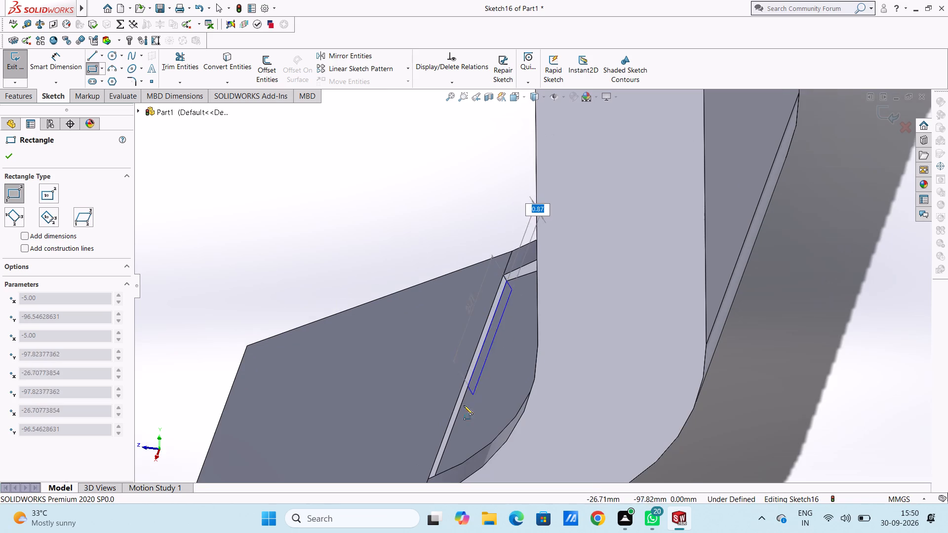
pyautogui.scroll(3, 455, 421)
pyautogui.scroll(-3, 462, 418)
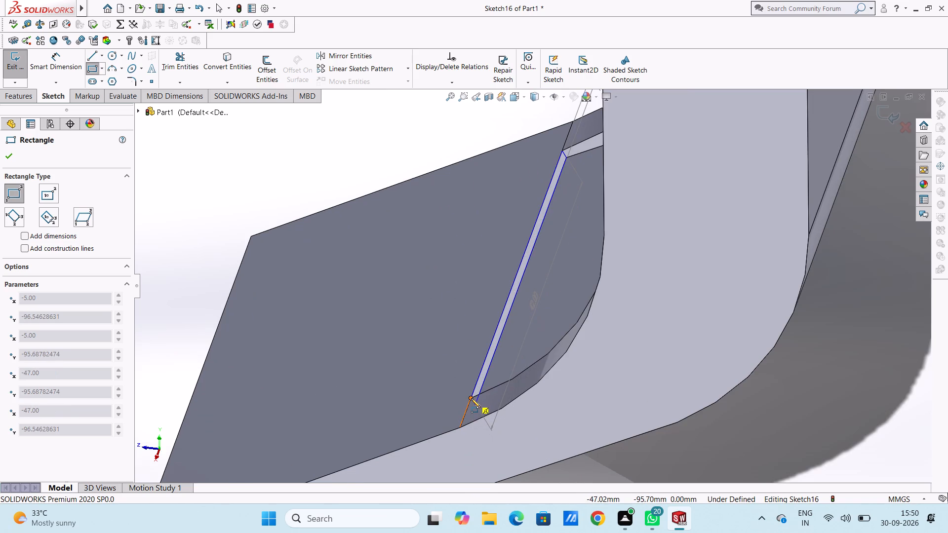
pyautogui.click(471, 398)
pyautogui.press('Escape')
pyautogui.press('Escape')
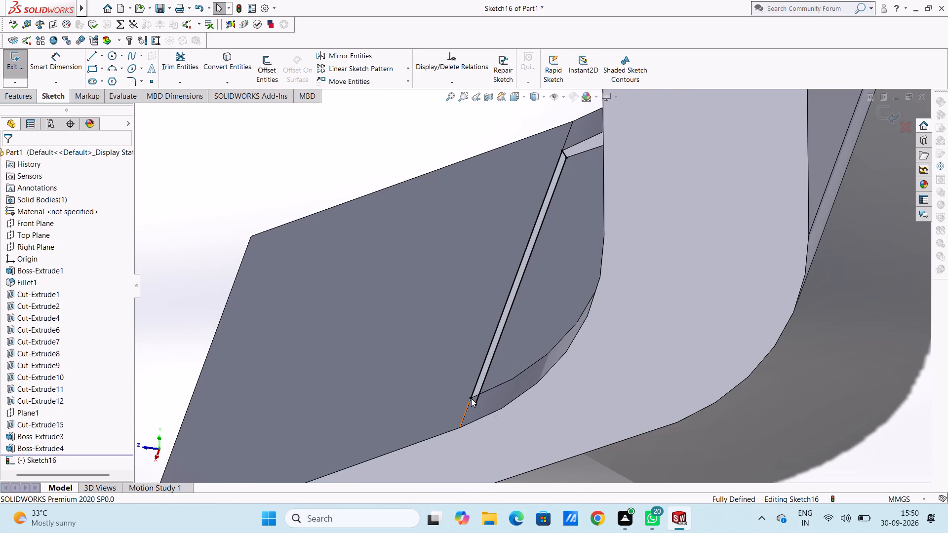
# Extrude the narrow rectangle as a Blind boss 30 mm deep toward the bend, with the result merged.
pyautogui.scroll(8, 471, 398)
pyautogui.moveTo(463, 404); pyautogui.dragTo(494, 415, button='middle')
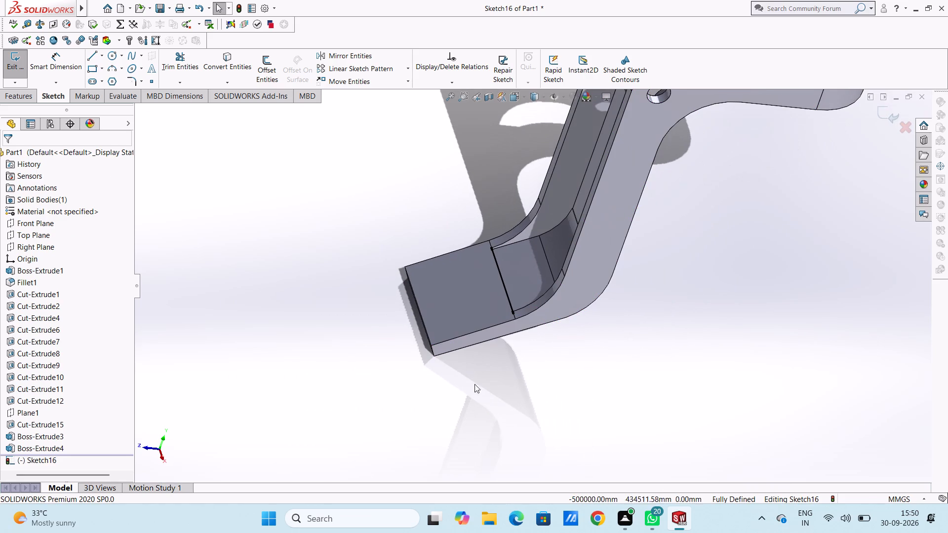
pyautogui.click(22, 98)
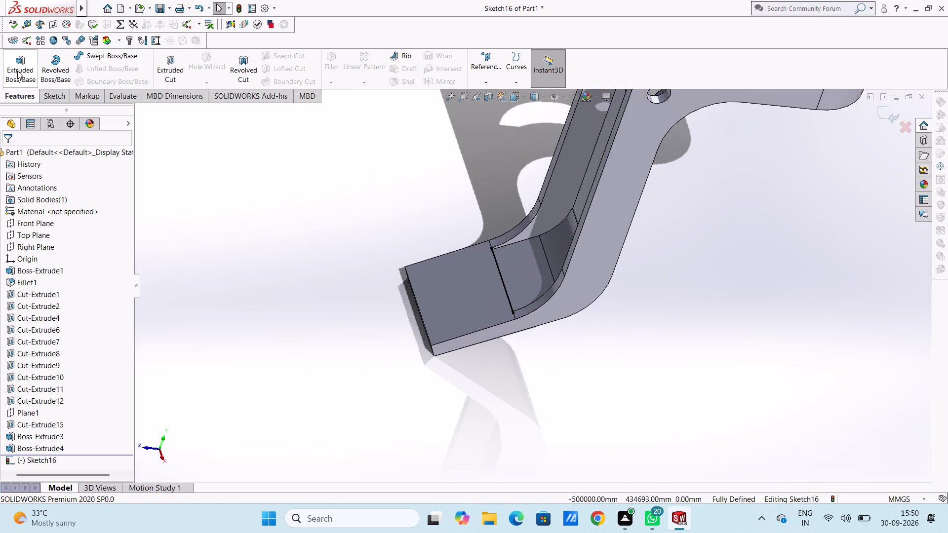
pyautogui.click(17, 71)
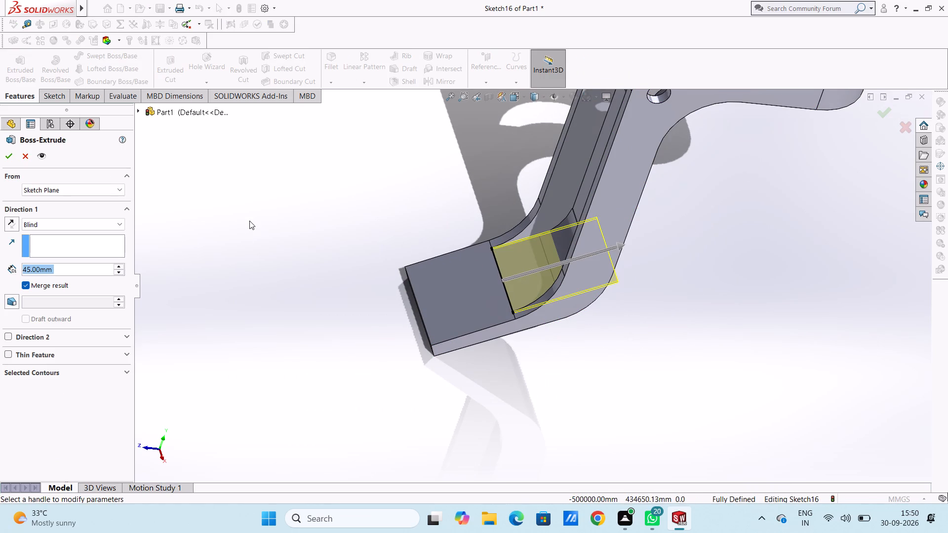
pyautogui.moveTo(272, 233); pyautogui.dragTo(290, 237, button='middle')
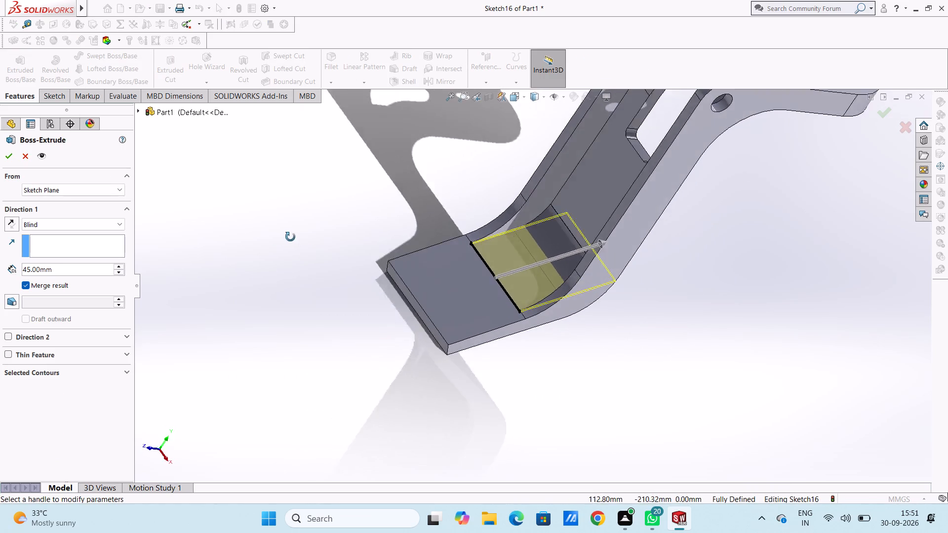
pyautogui.moveTo(290, 237); pyautogui.dragTo(274, 223, button='middle')
pyautogui.doubleClick(96, 266)
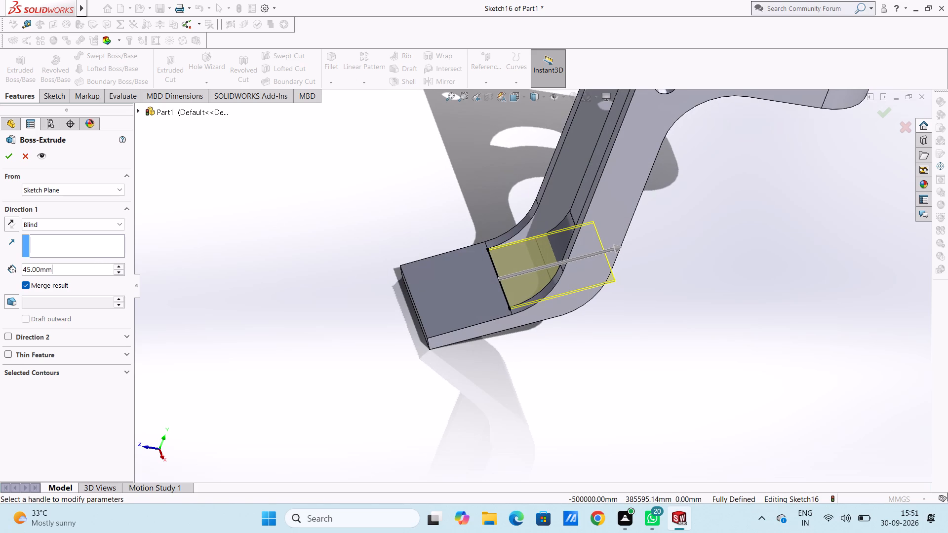
pyautogui.write('30')
pyautogui.press('Return')
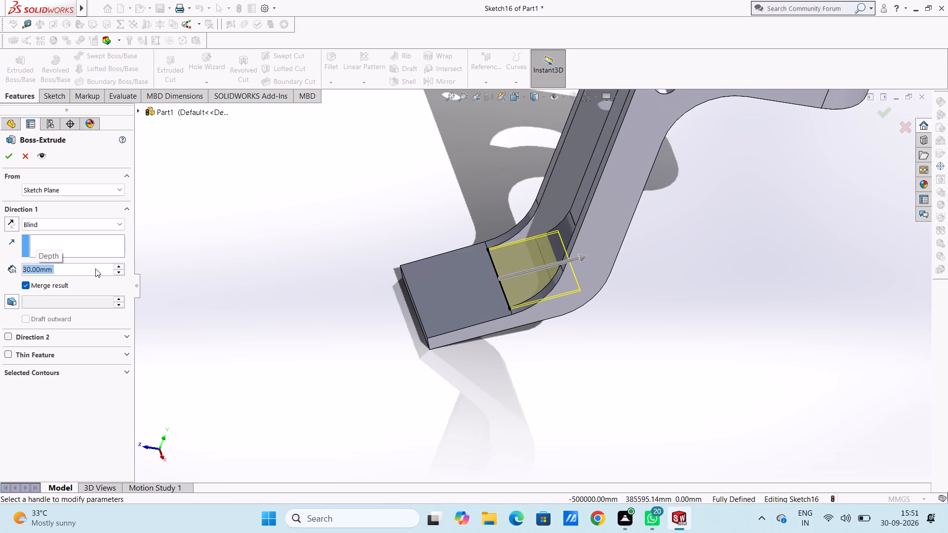
pyautogui.click(6, 158)
pyautogui.click(249, 257)
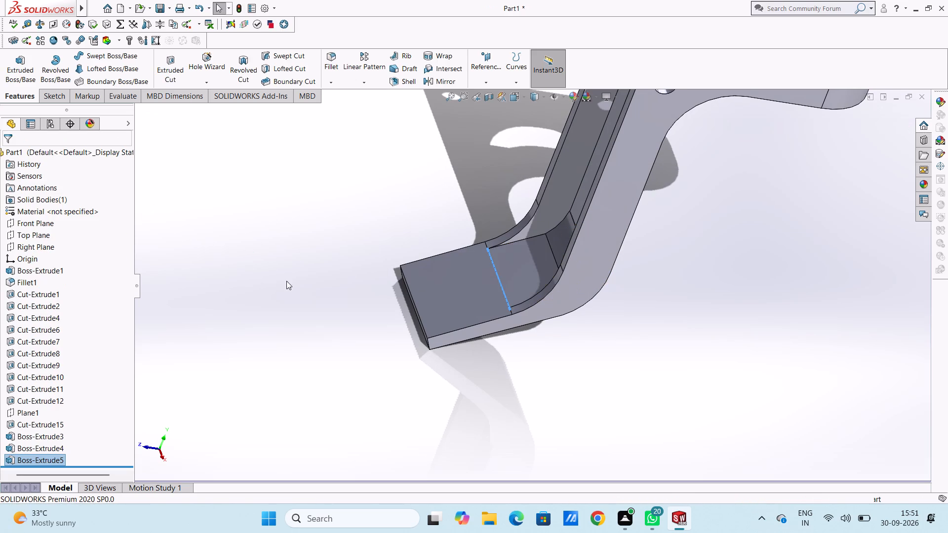
# Examine the whole bracket from several angles, including the filled foot plate, bend, side walls and rounded flange.
pyautogui.moveTo(292, 286); pyautogui.dragTo(256, 190, button='middle')
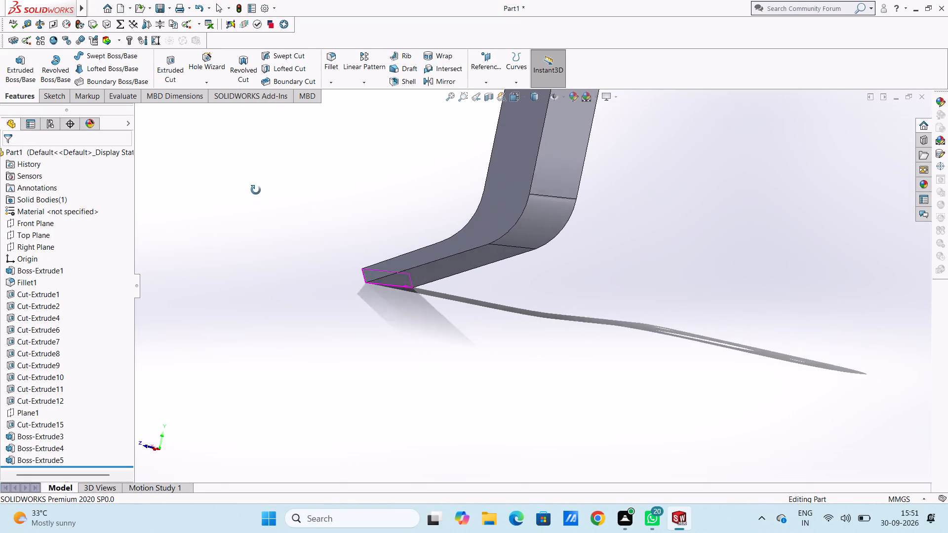
pyautogui.moveTo(256, 190); pyautogui.dragTo(394, 291, button='middle')
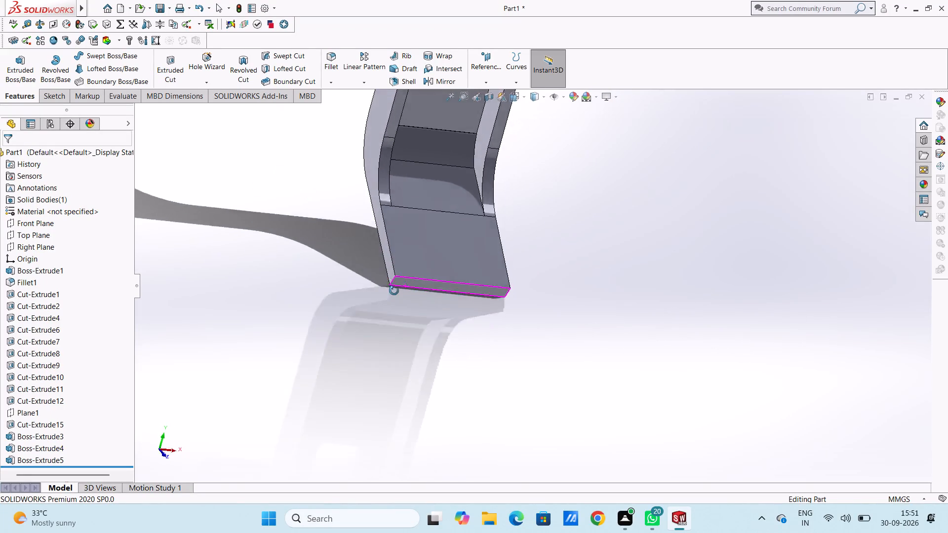
pyautogui.moveTo(394, 291); pyautogui.dragTo(301, 393, button='middle')
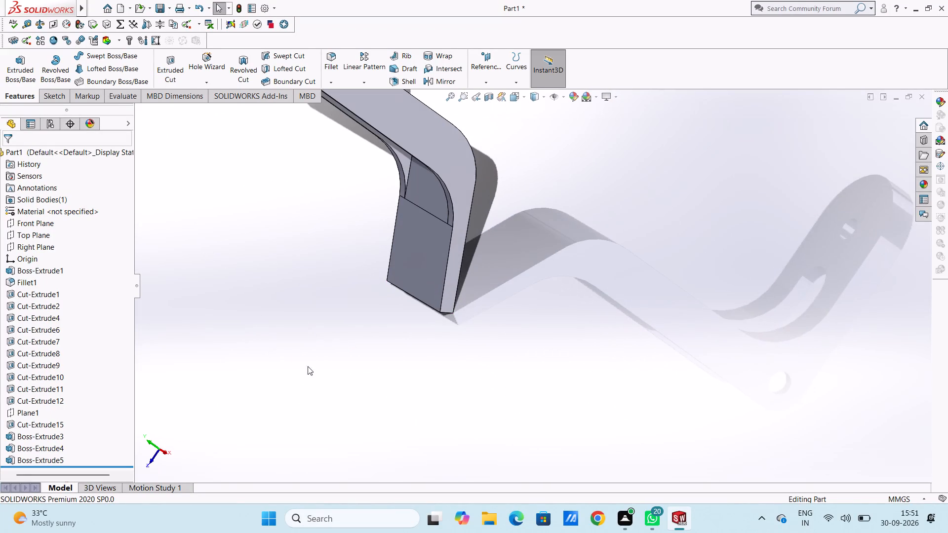
pyautogui.scroll(-4, 381, 258)
pyautogui.moveTo(488, 209); pyautogui.dragTo(472, 259, button='middle')
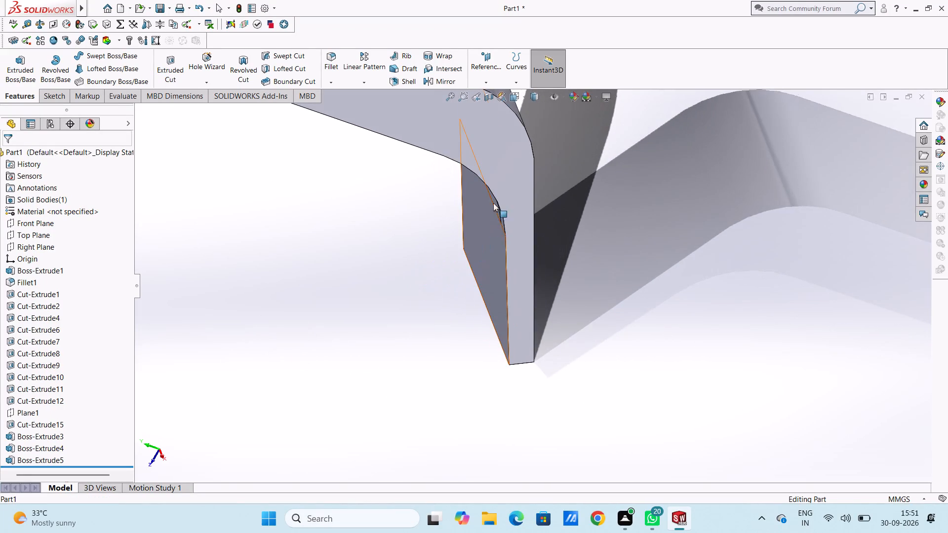
pyautogui.scroll(-2, 495, 197)
pyautogui.scroll(7, 546, 299)
pyautogui.moveTo(541, 281); pyautogui.dragTo(573, 228, button='middle')
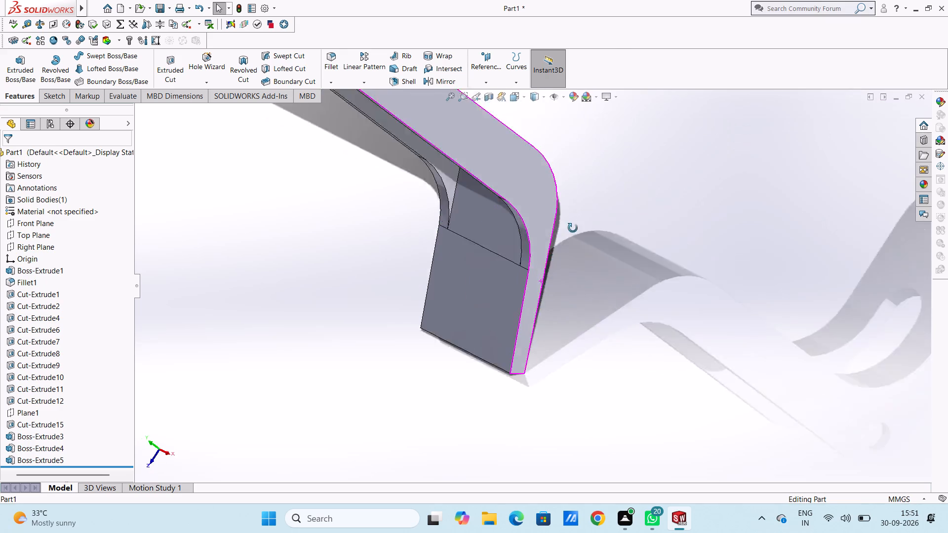
pyautogui.moveTo(573, 228); pyautogui.dragTo(583, 194, button='middle')
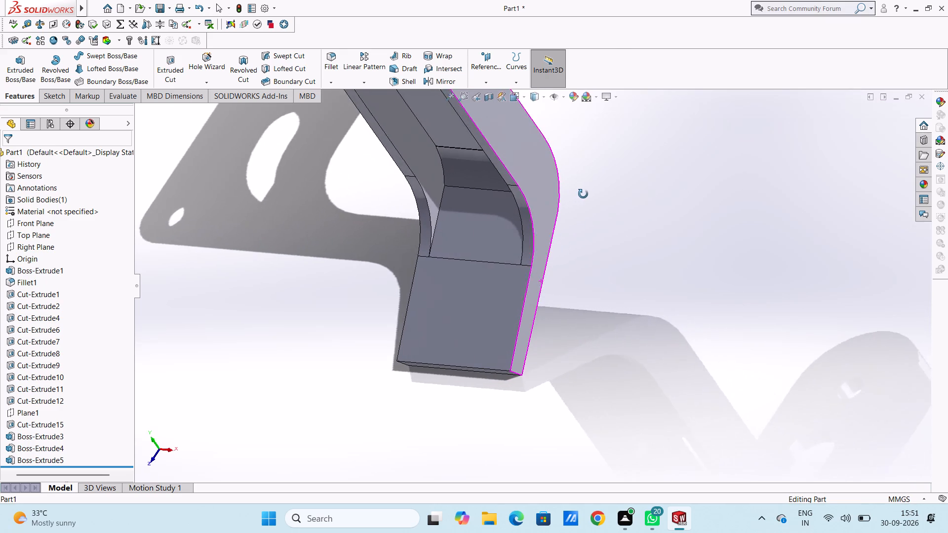
pyautogui.moveTo(583, 194); pyautogui.dragTo(591, 164, button='middle')
pyautogui.scroll(1, 601, 220)
pyautogui.moveTo(568, 337); pyautogui.dragTo(555, 326, button='middle')
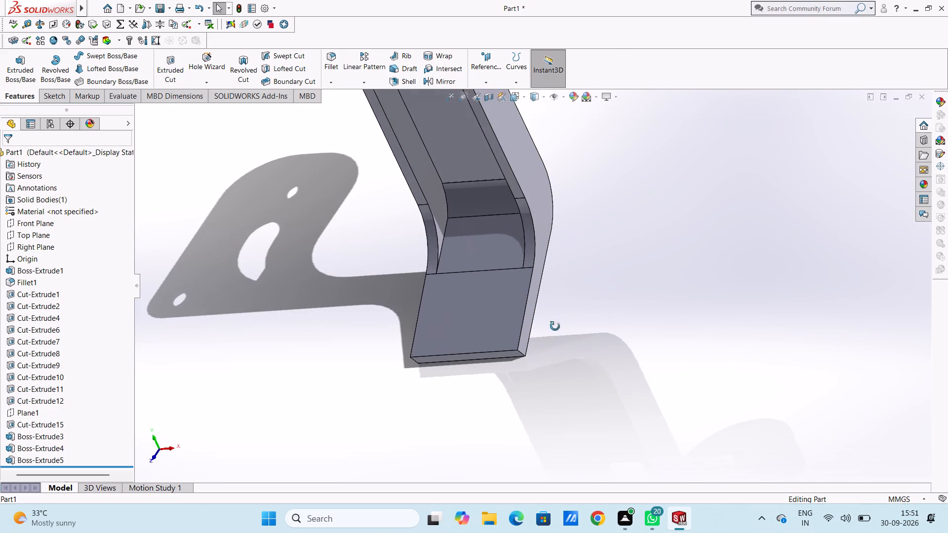
pyautogui.moveTo(555, 326); pyautogui.dragTo(499, 308, button='middle')
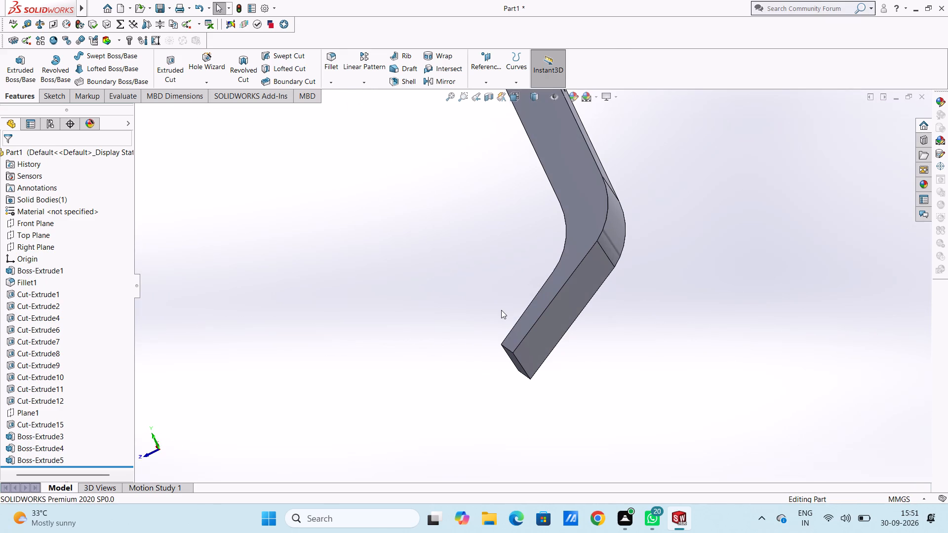
pyautogui.hotkey('ctrl', '7')
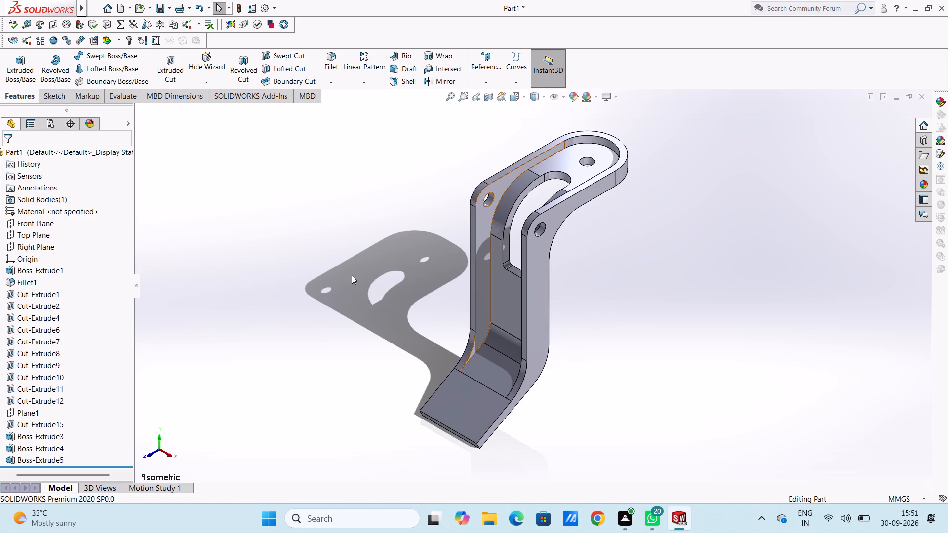
pyautogui.moveTo(485, 218); pyautogui.dragTo(473, 207, button='middle')
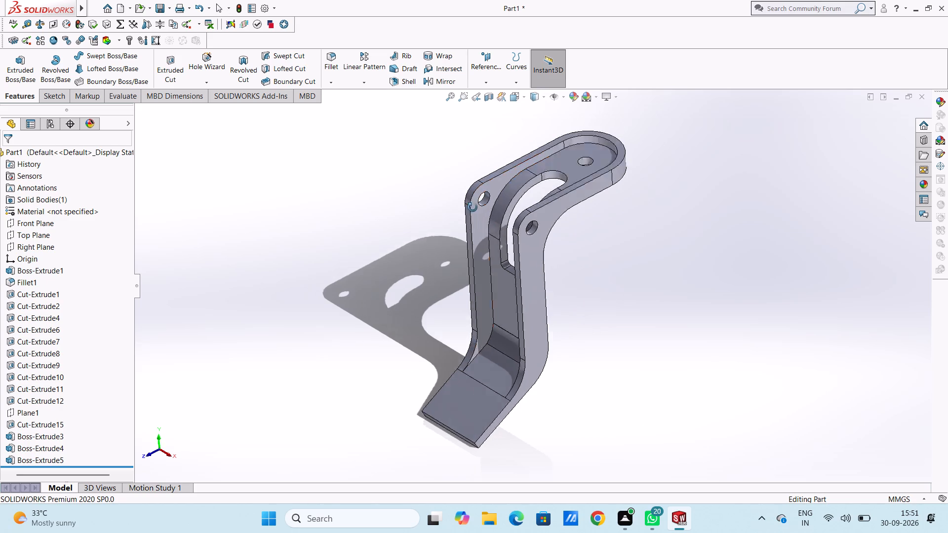
pyautogui.moveTo(473, 207); pyautogui.dragTo(500, 147, button='middle')
pyautogui.moveTo(464, 309); pyautogui.dragTo(470, 303, button='middle')
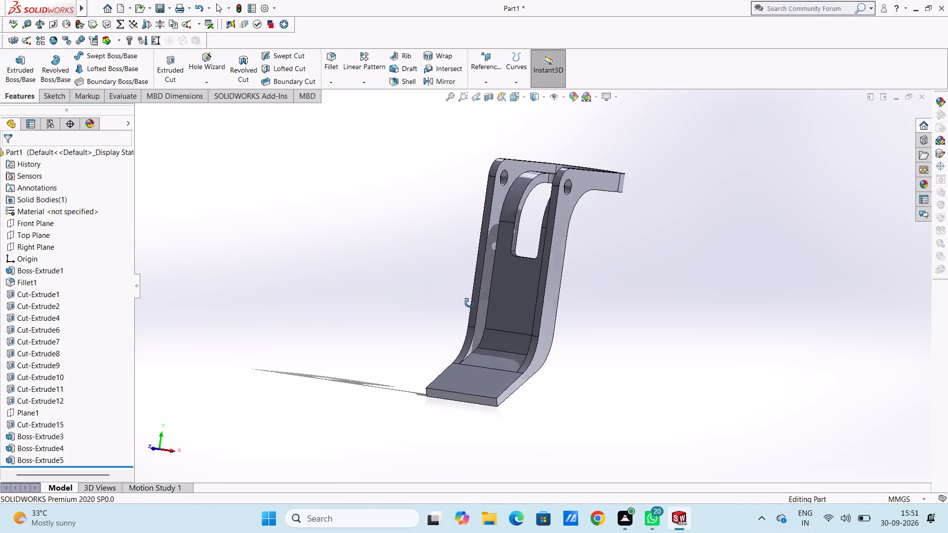
pyautogui.moveTo(470, 303); pyautogui.dragTo(431, 320, button='middle')
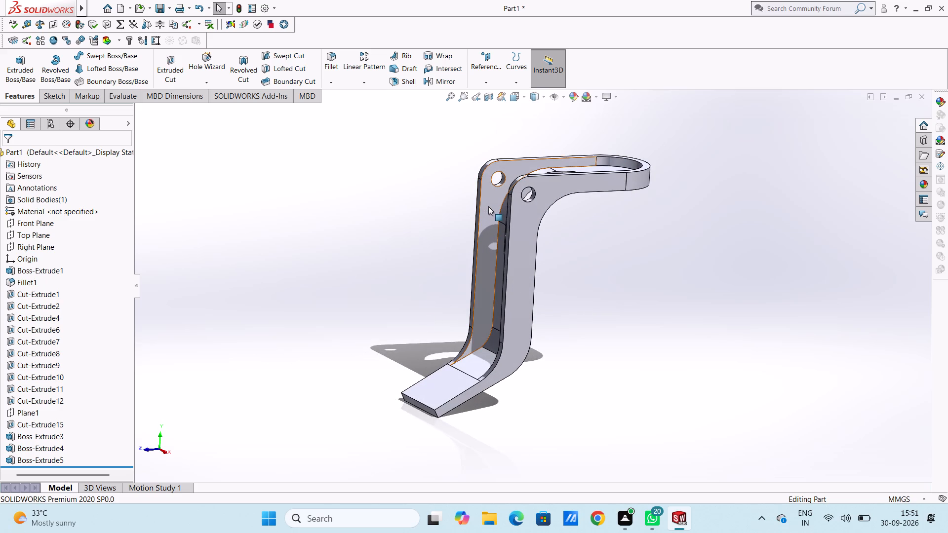
# Sketch two concentric circles of 5 mm and 10 mm radius on the side wall's inner face, centred on its hole.
pyautogui.click(488, 206)
pyautogui.click(532, 177)
pyautogui.click(415, 226)
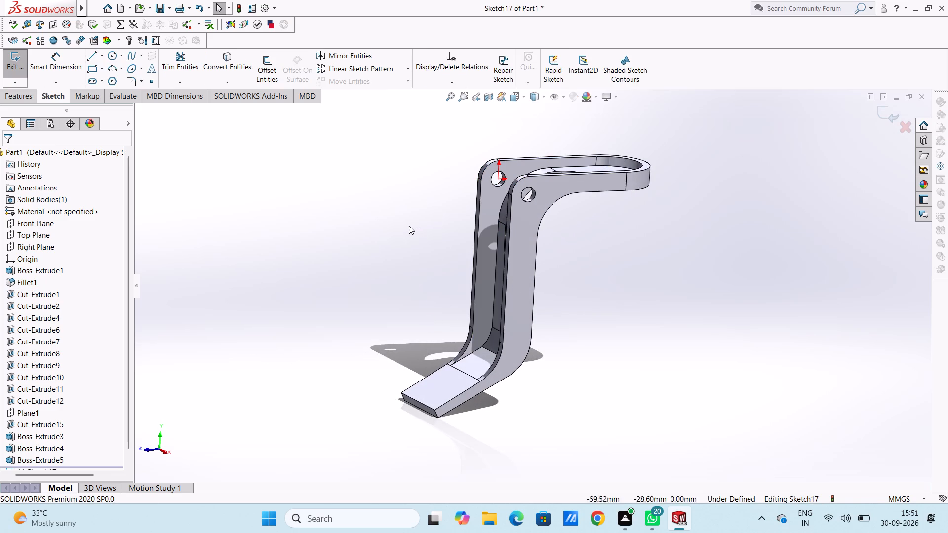
pyautogui.moveTo(397, 228); pyautogui.dragTo(409, 204, button='middle')
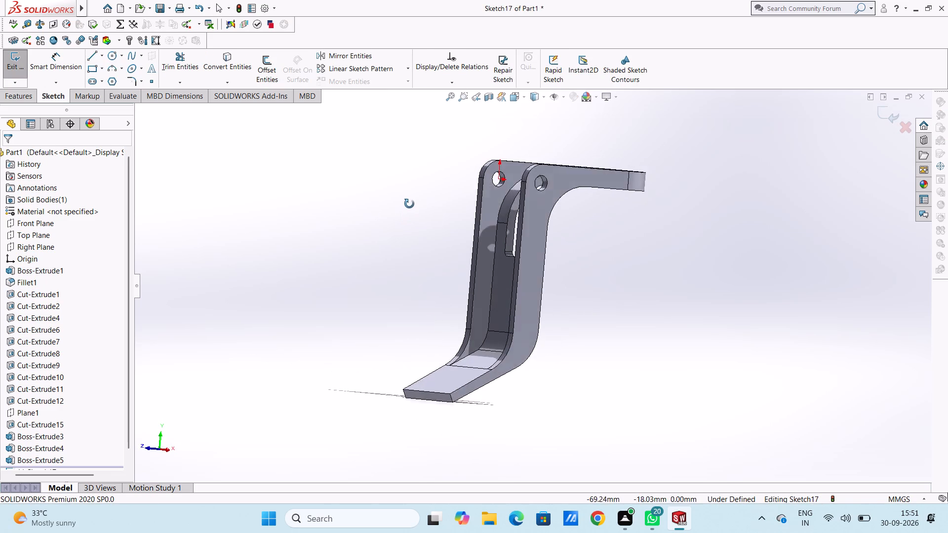
pyautogui.moveTo(409, 204); pyautogui.dragTo(404, 209, button='middle')
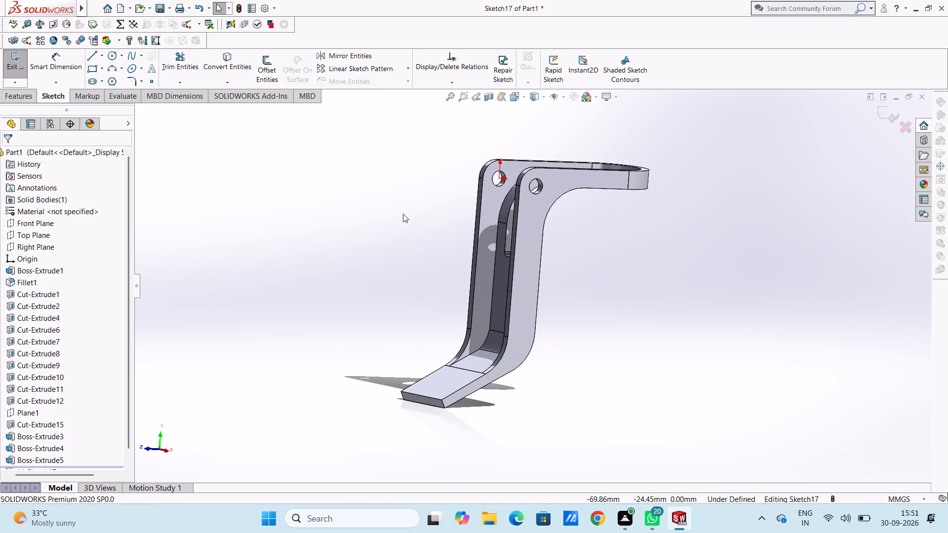
pyautogui.click(115, 54)
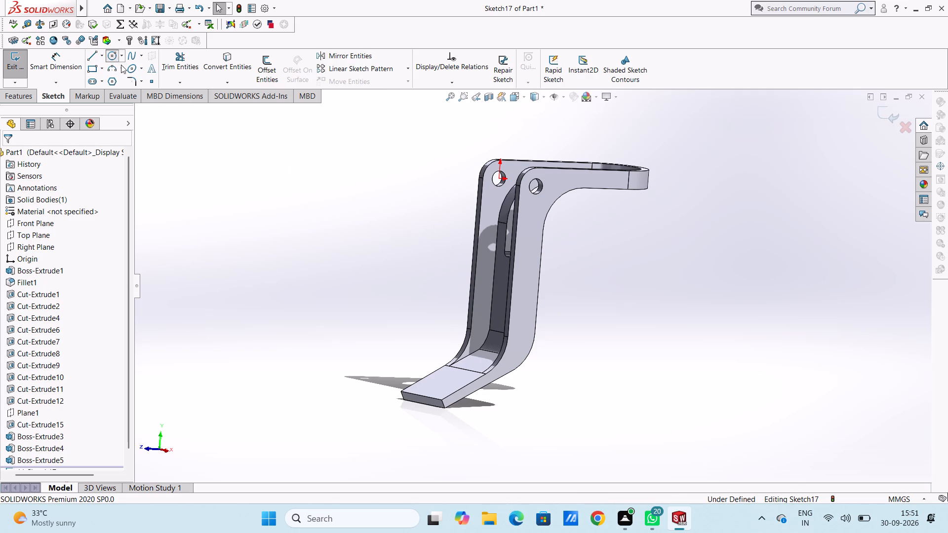
pyautogui.click(499, 179)
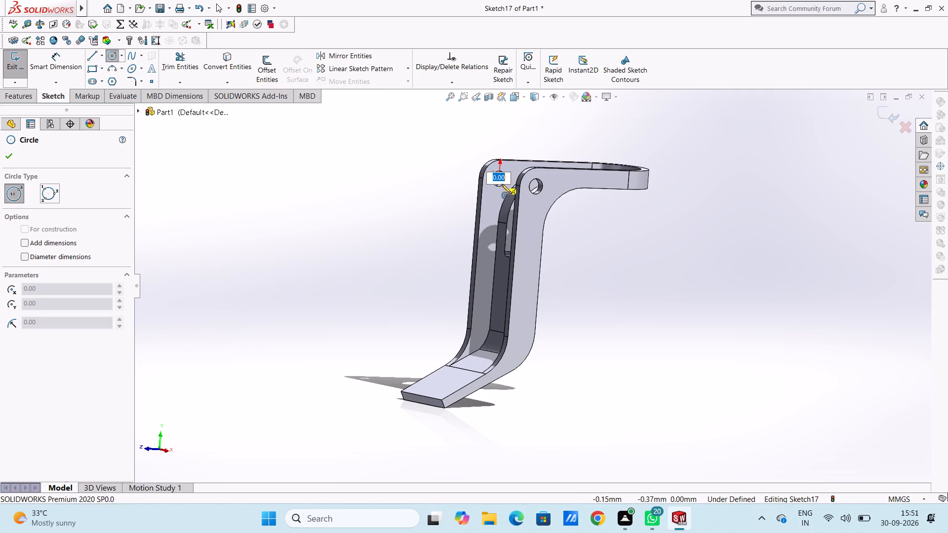
pyautogui.click(504, 187)
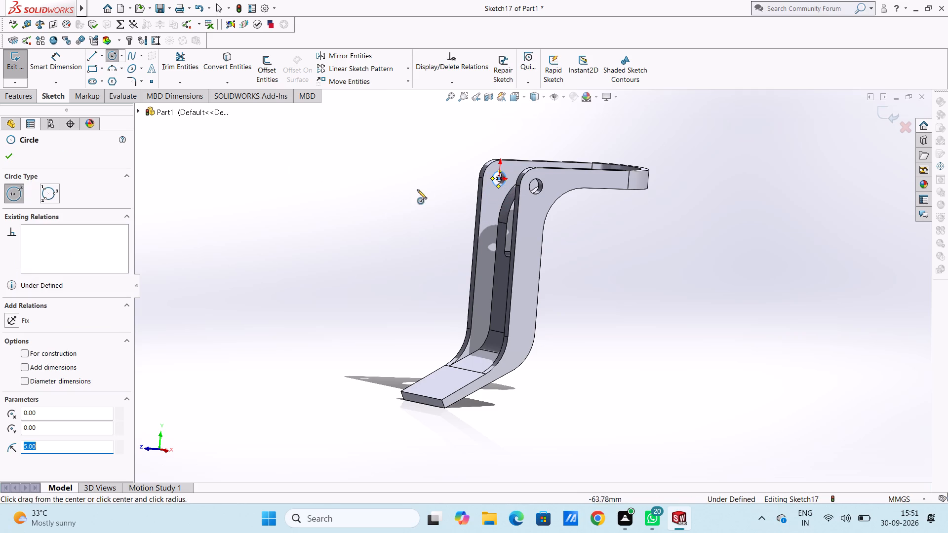
pyautogui.click(498, 179)
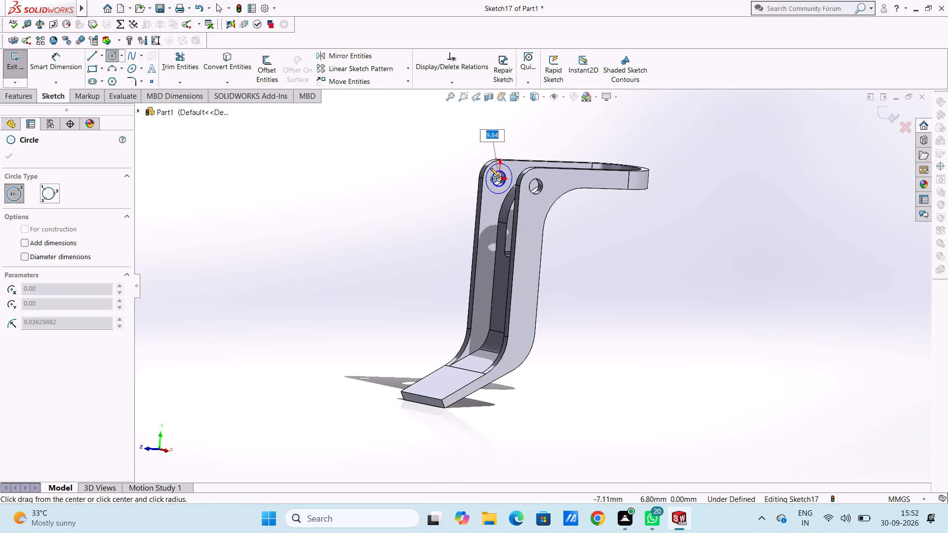
pyautogui.write('10')
pyautogui.press('Return')
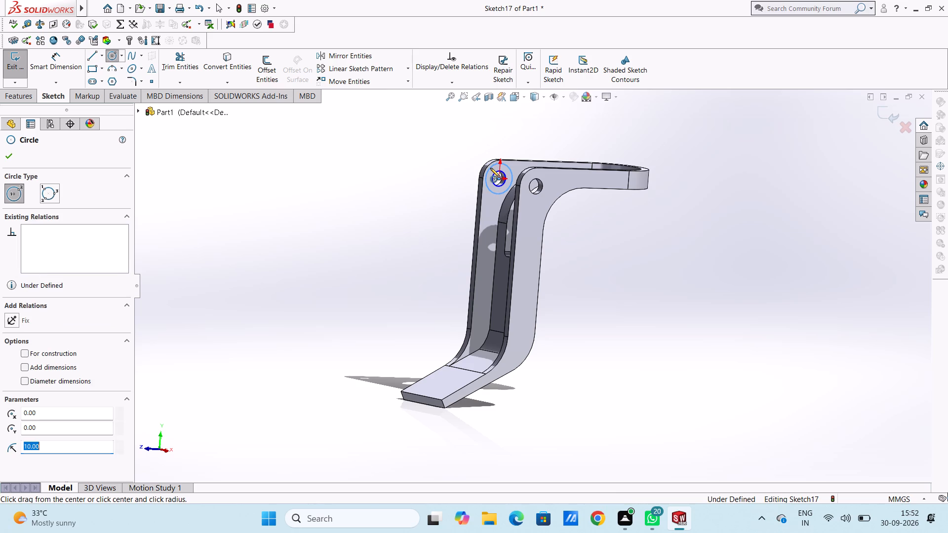
pyautogui.press('Escape')
pyautogui.press('Escape')
pyautogui.press('Escape')
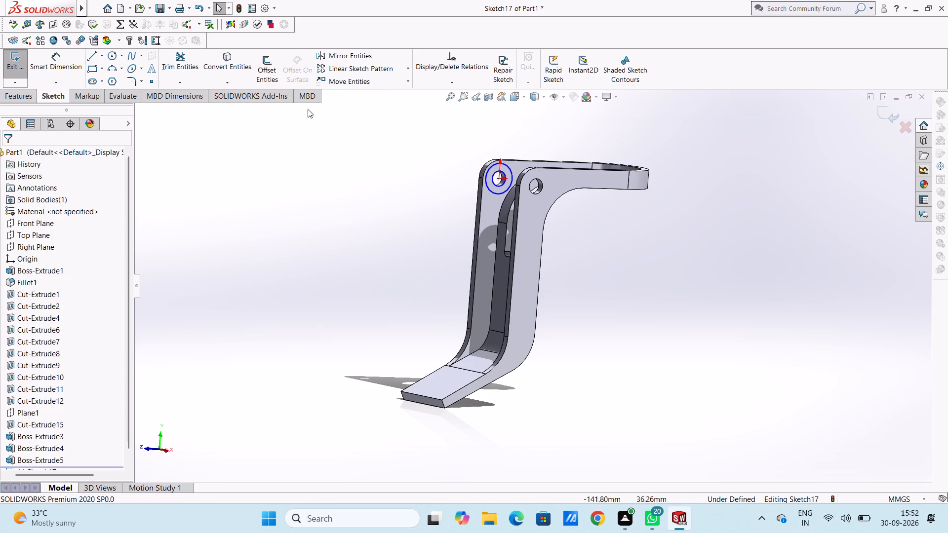
# Dimension the two concentric circles with diameters of 20 mm for the outer and 10 mm for the inner.
pyautogui.click(76, 64)
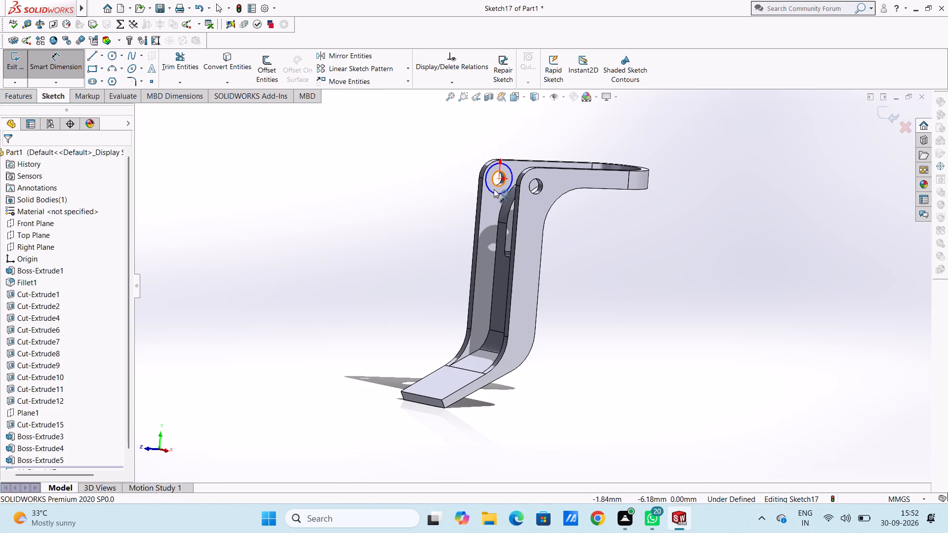
pyautogui.click(490, 191)
pyautogui.click(310, 257)
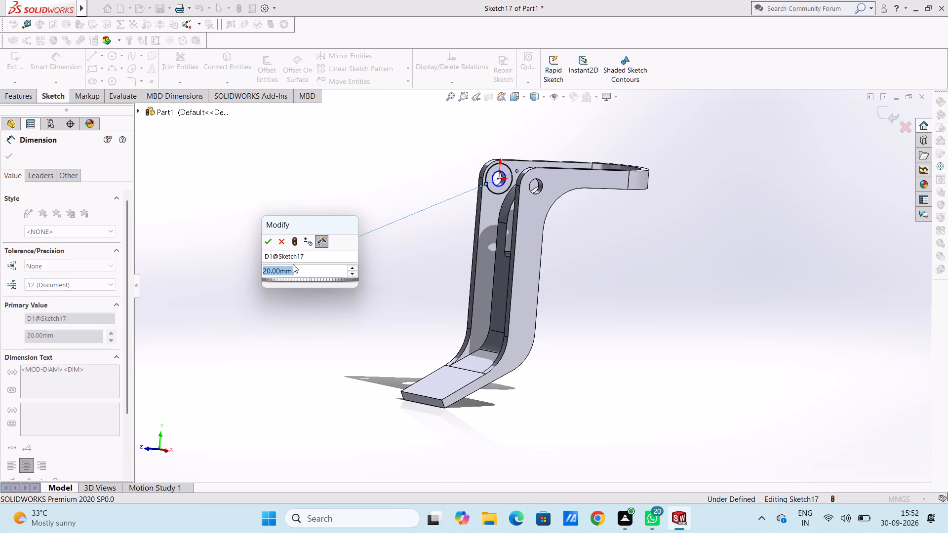
pyautogui.click(267, 248)
pyautogui.click(267, 242)
pyautogui.click(253, 229)
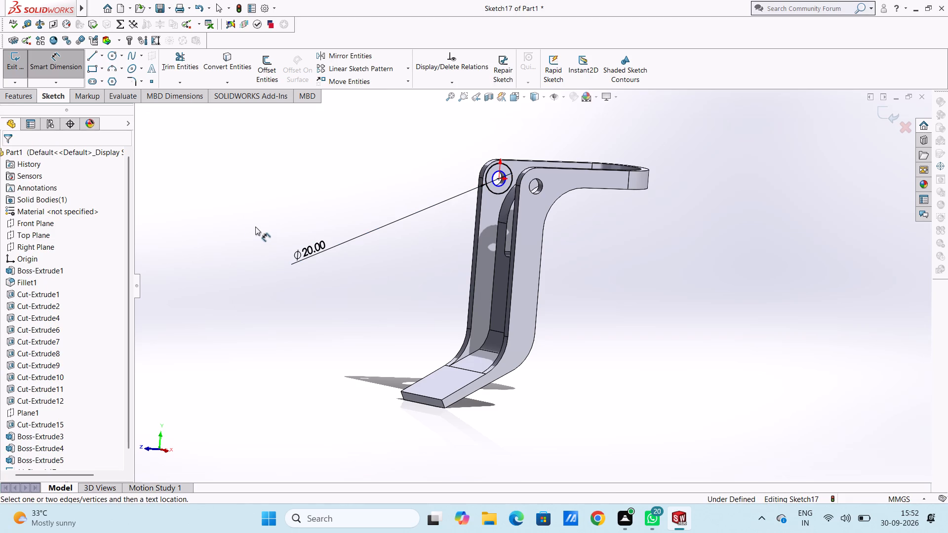
pyautogui.click(495, 173)
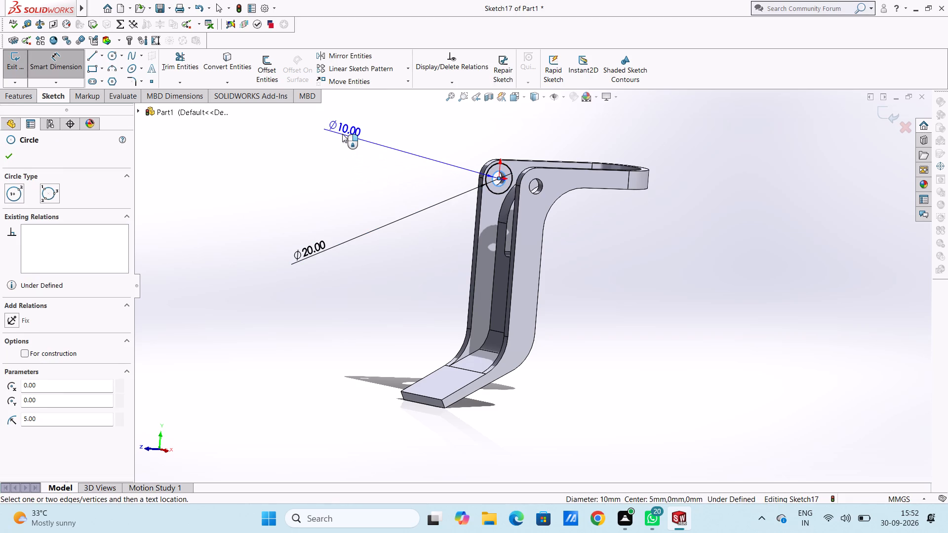
pyautogui.click(342, 134)
pyautogui.click(302, 120)
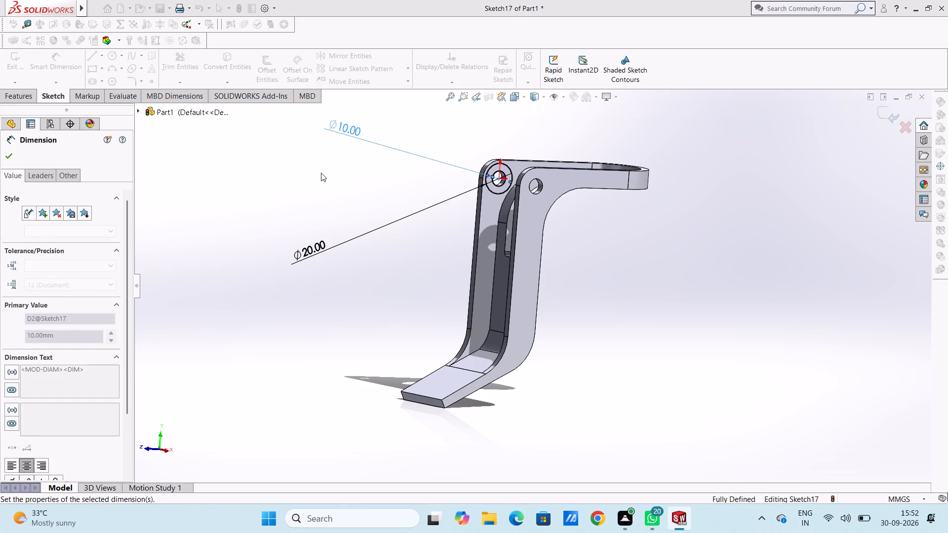
pyautogui.click(321, 173)
pyautogui.press('Escape')
pyautogui.press('Escape')
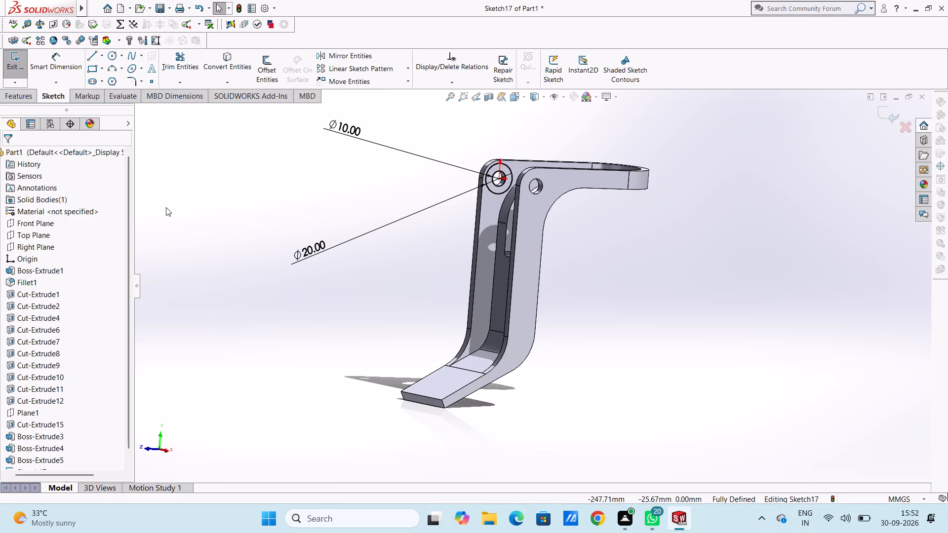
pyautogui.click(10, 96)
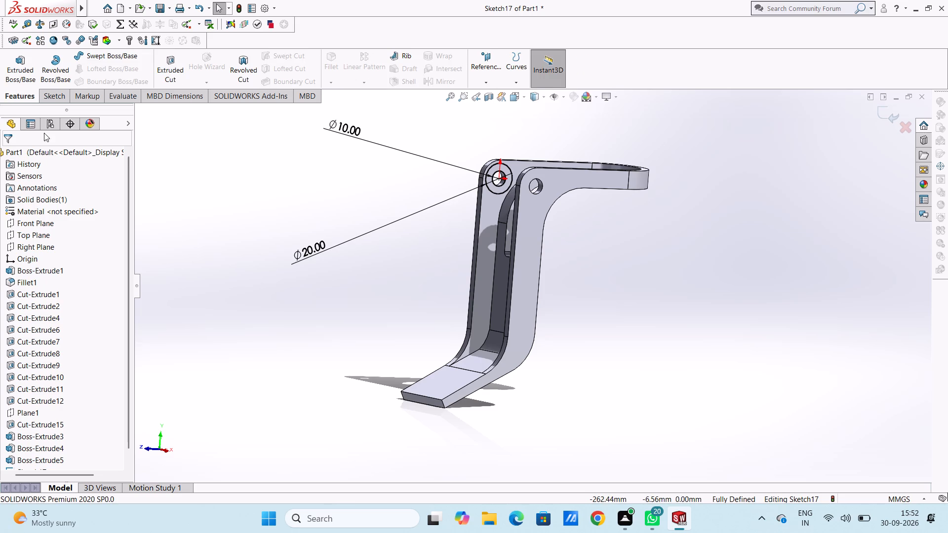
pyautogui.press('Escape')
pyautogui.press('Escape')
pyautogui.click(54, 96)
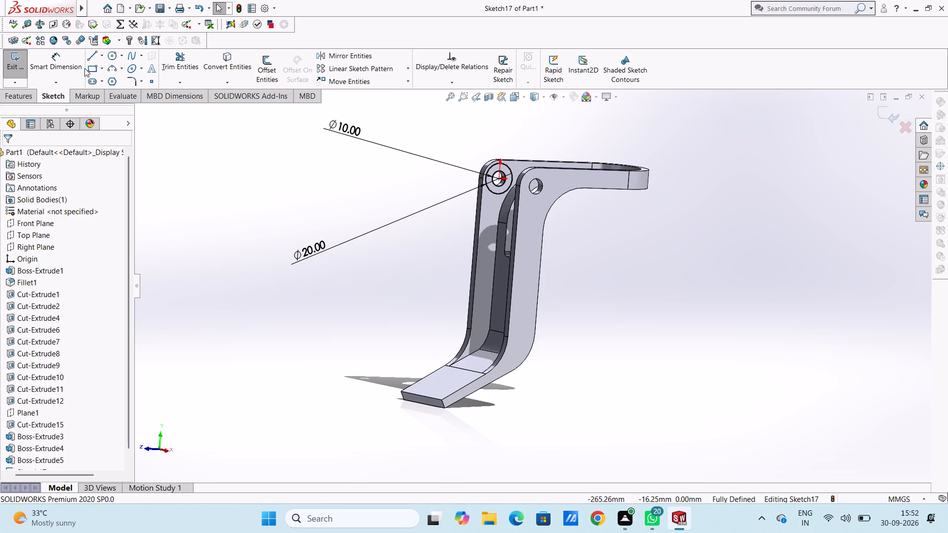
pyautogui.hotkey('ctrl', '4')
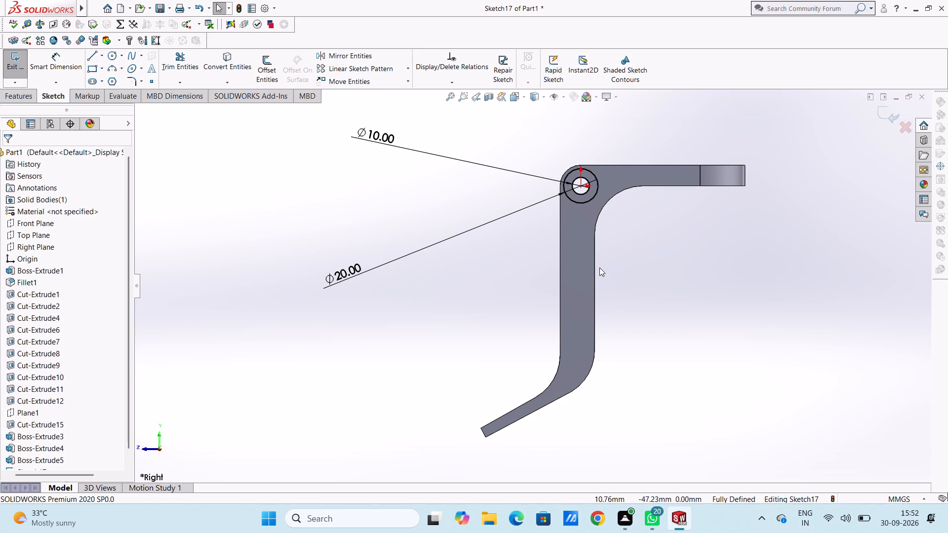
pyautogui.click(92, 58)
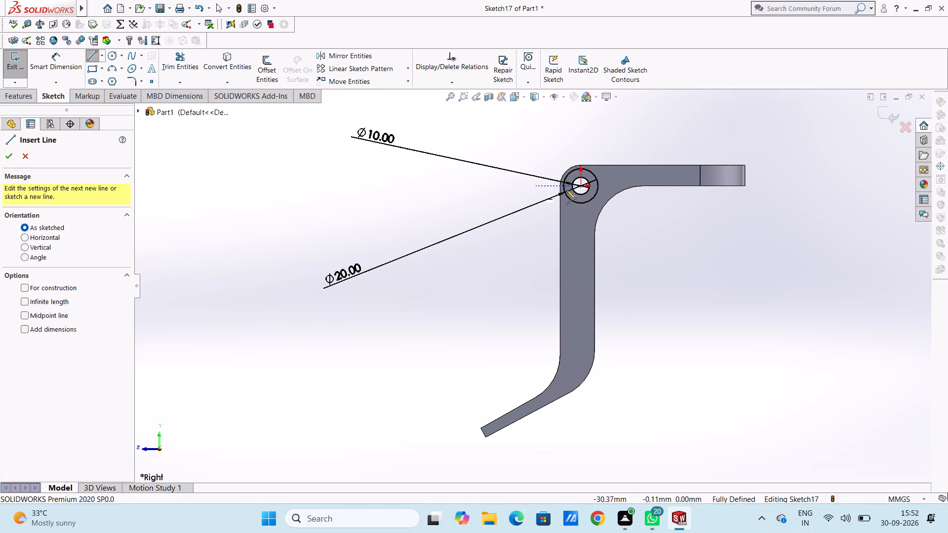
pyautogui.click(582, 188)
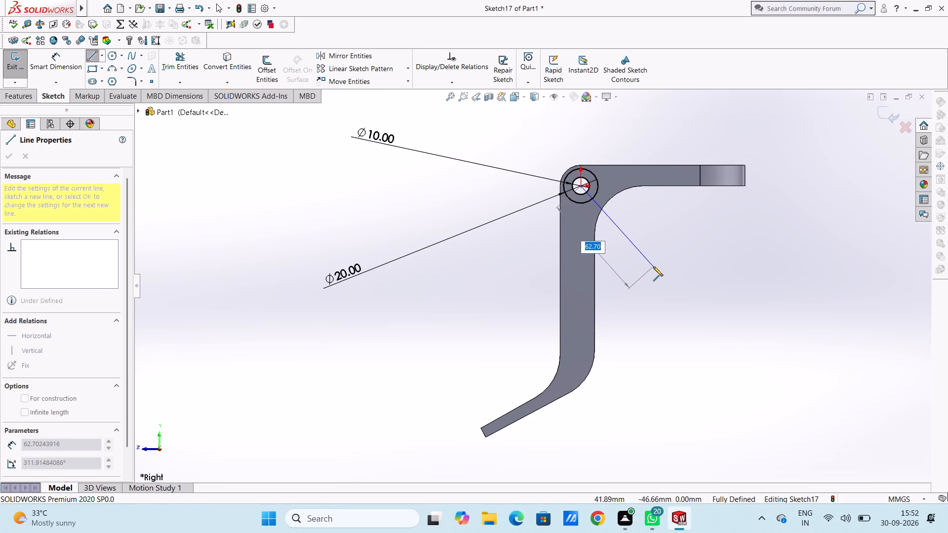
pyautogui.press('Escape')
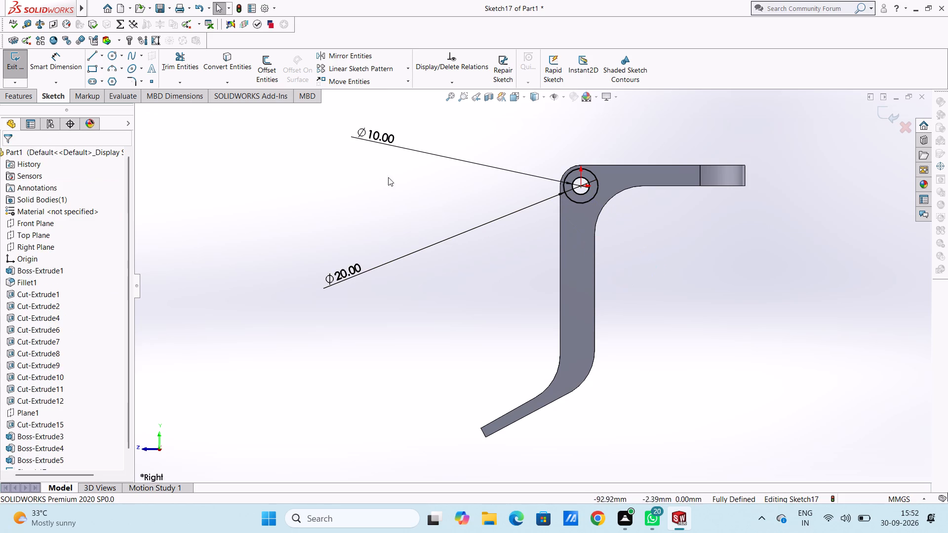
# Sketch a line about 60 mm long at 315° from the bracket's rounded outer corner through the hole centre.
pyautogui.click(91, 56)
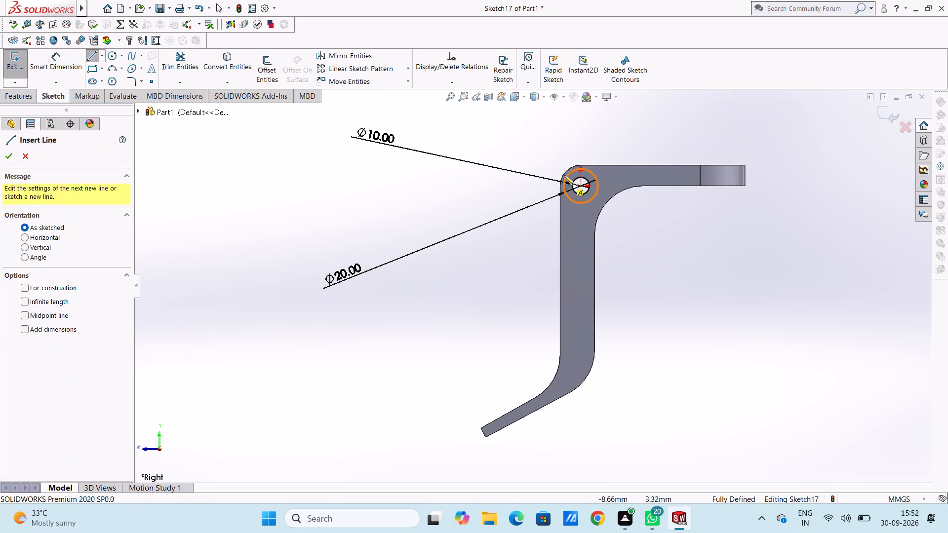
pyautogui.click(567, 173)
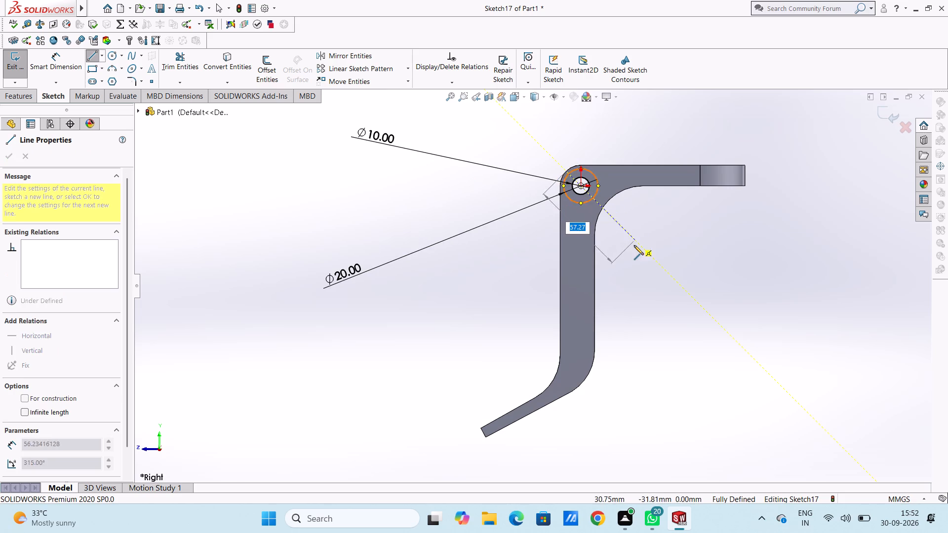
pyautogui.click(637, 246)
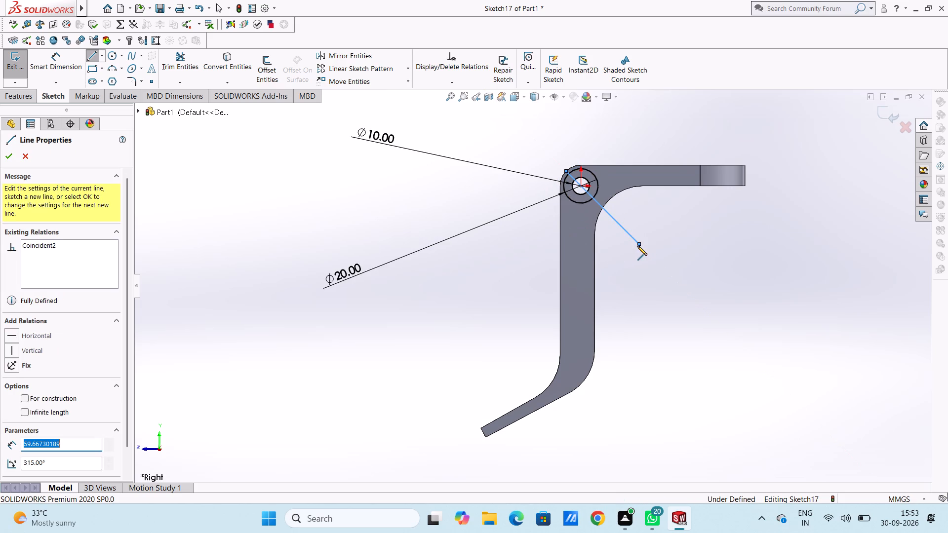
pyautogui.press('Escape')
pyautogui.press('Escape')
# Sketch two more lines from the same corner point, about 64 mm and 63 mm long, one on each side of the diagonal.
pyautogui.scroll(-1, 619, 195)
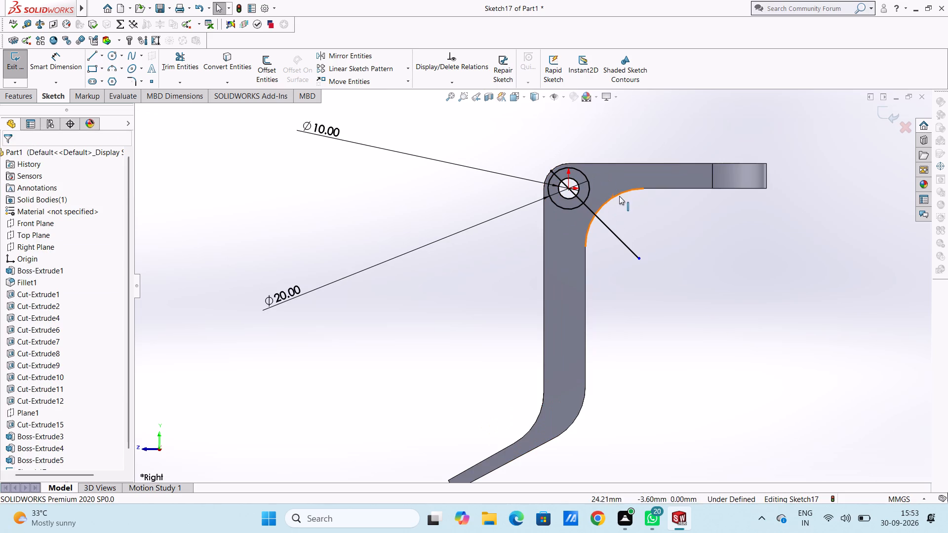
pyautogui.click(88, 56)
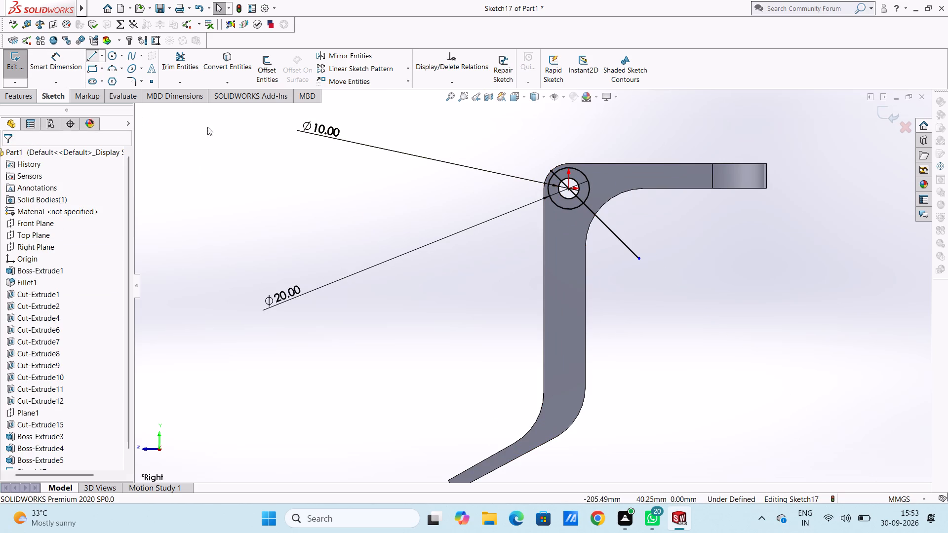
pyautogui.click(550, 172)
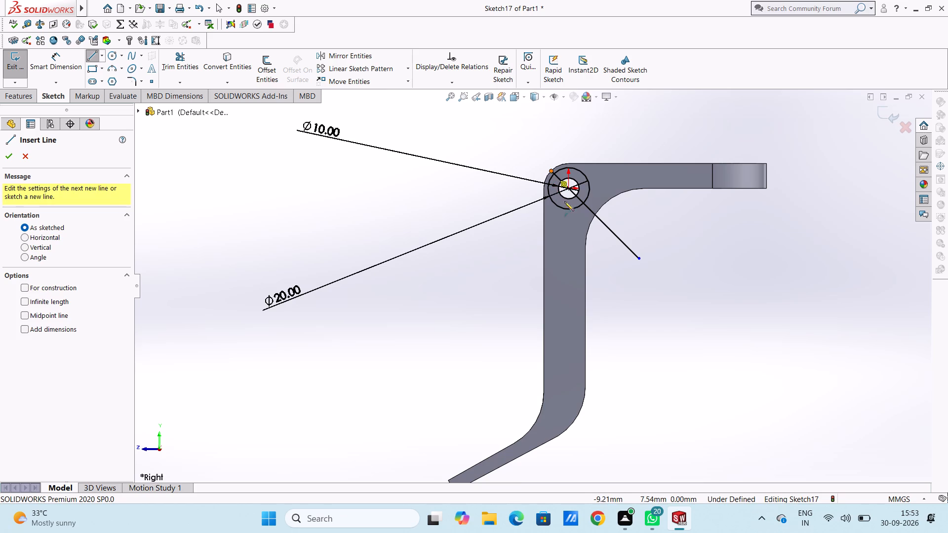
pyautogui.click(592, 297)
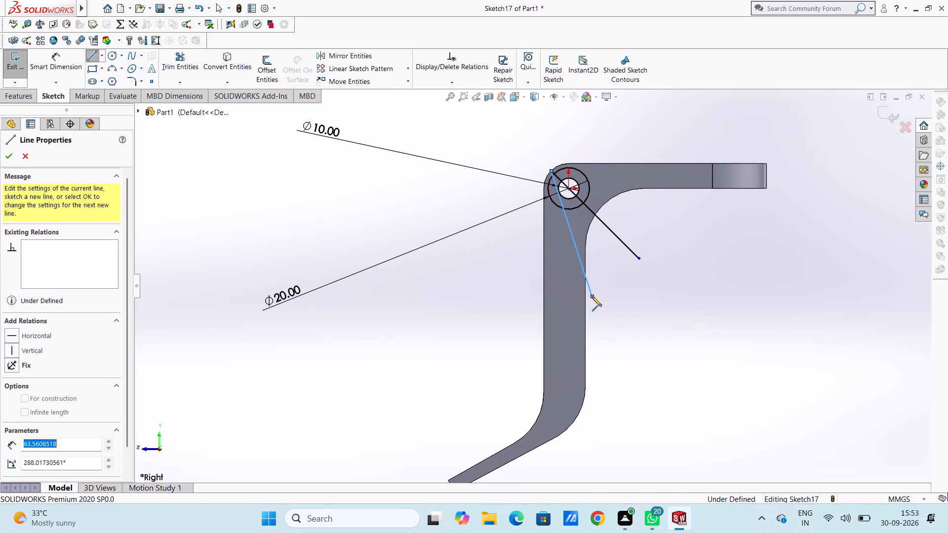
pyautogui.press('Escape')
pyautogui.press('Escape')
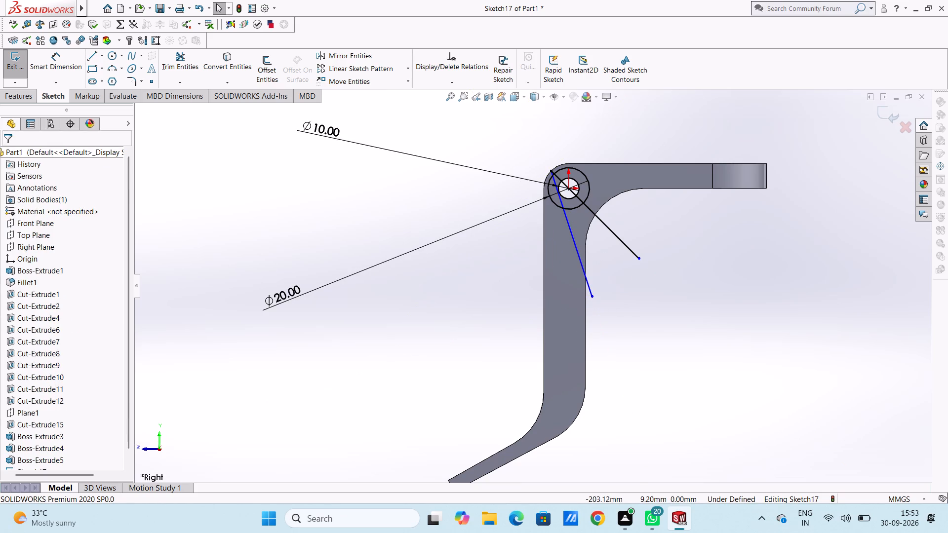
pyautogui.click(94, 56)
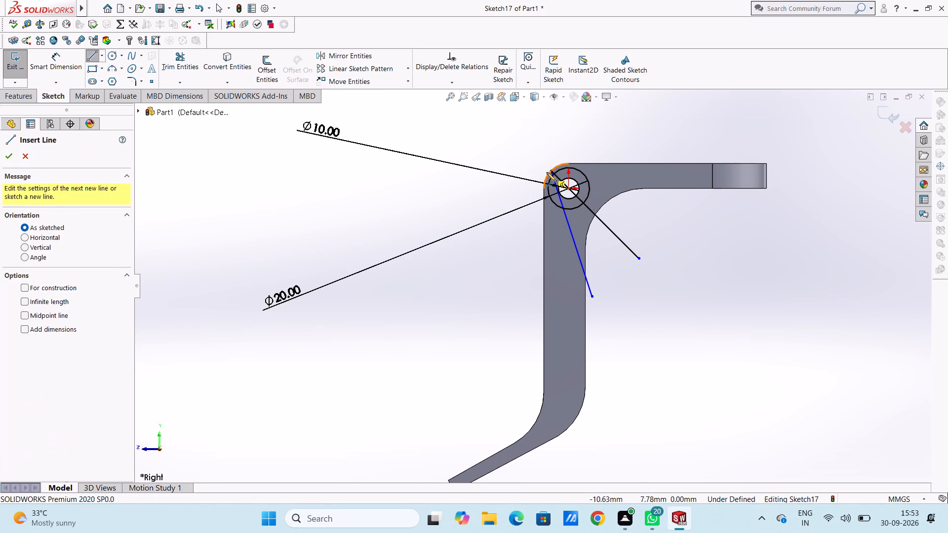
pyautogui.click(550, 171)
pyautogui.click(674, 213)
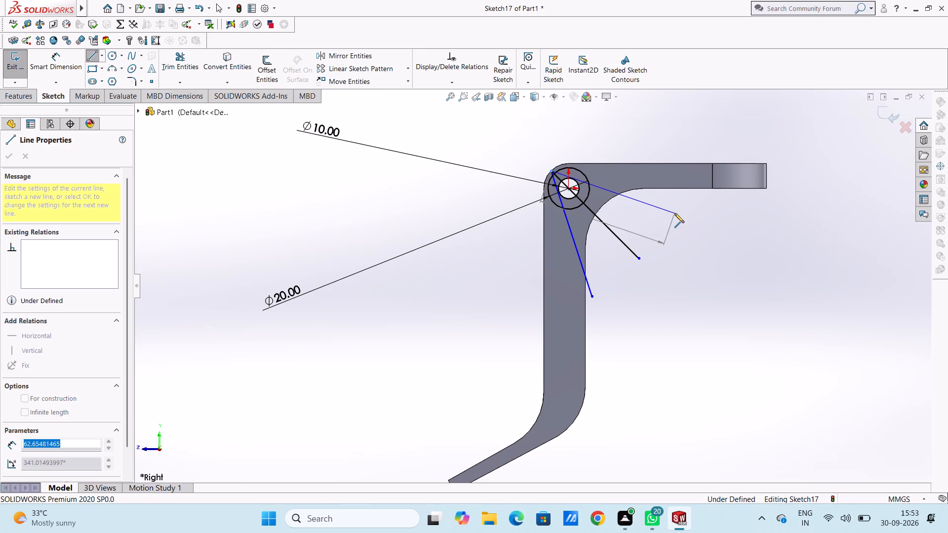
pyautogui.press('Escape')
pyautogui.press('Escape')
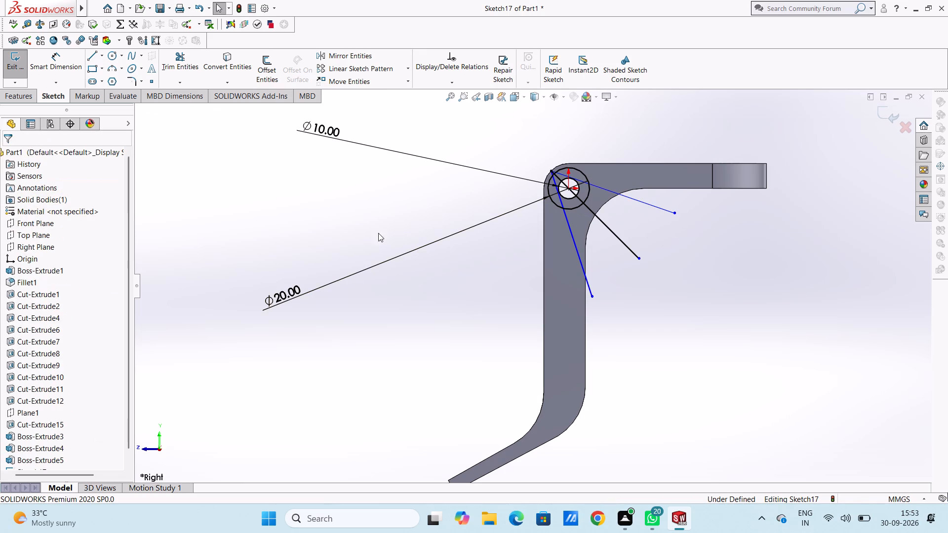
# Dimension the angle between the diagonal and each of its two neighbouring lines as 38°.
pyautogui.click(70, 69)
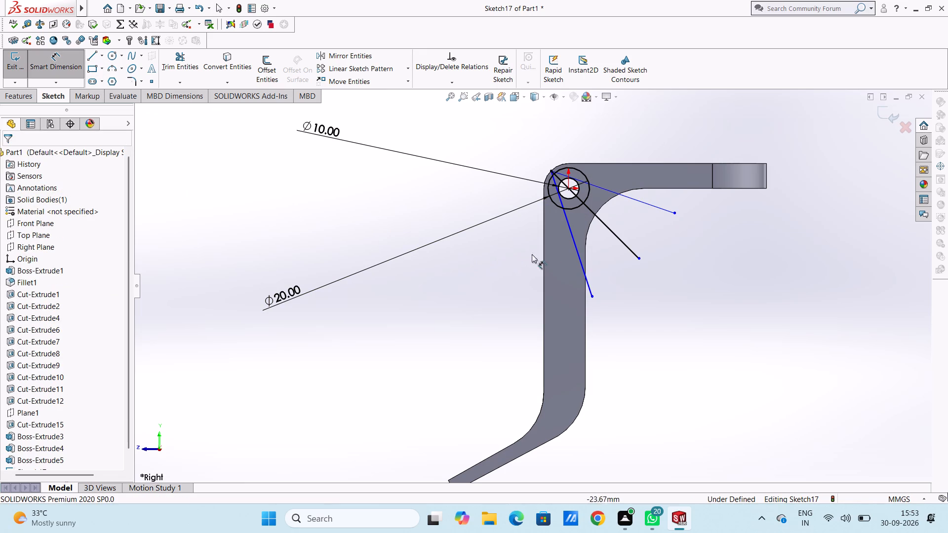
pyautogui.click(580, 256)
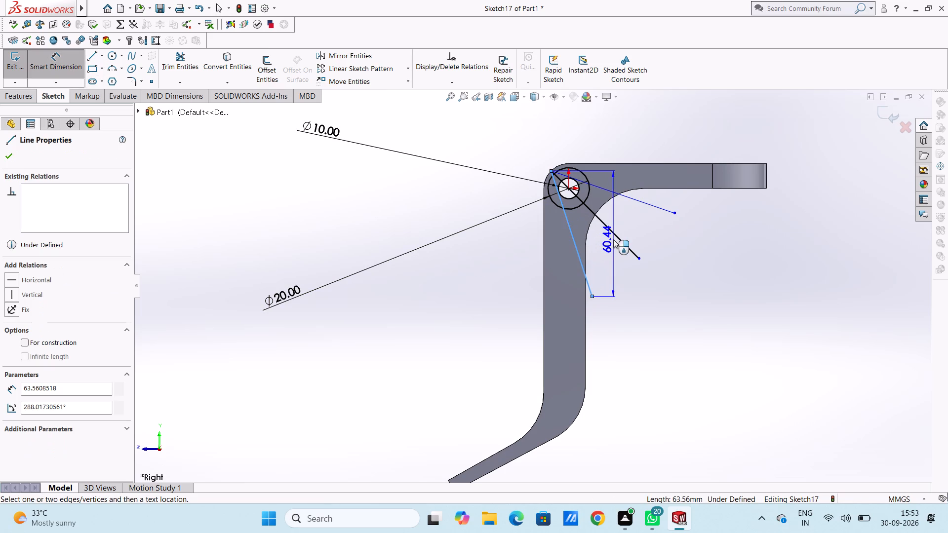
pyautogui.click(619, 235)
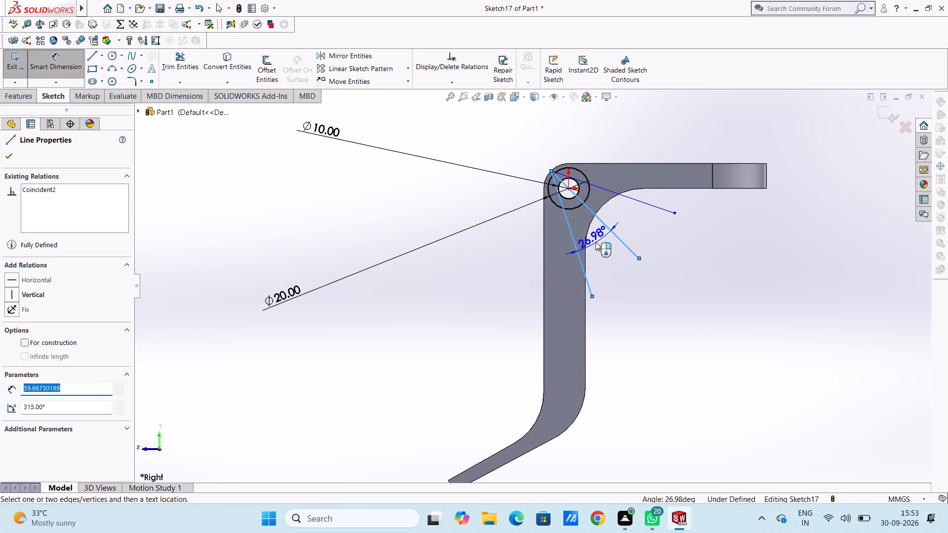
pyautogui.click(601, 251)
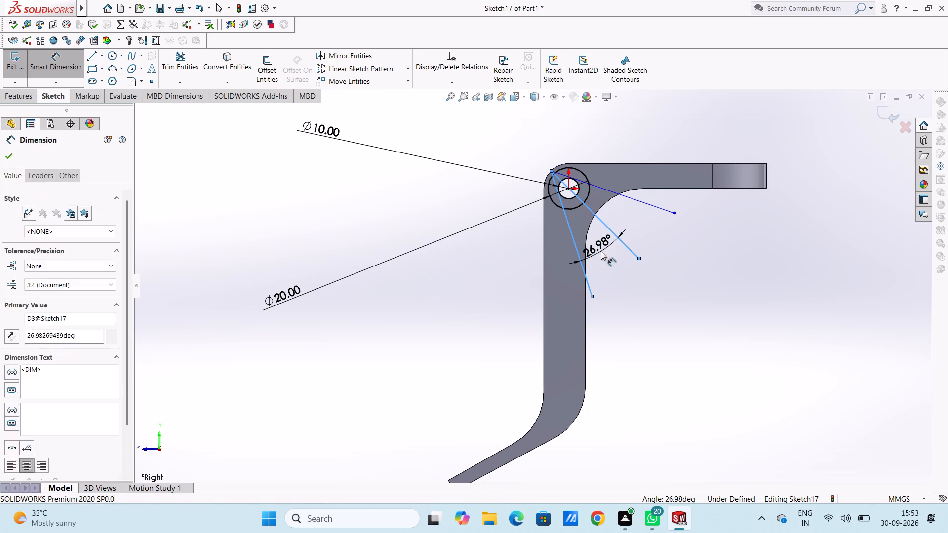
pyautogui.write('38')
pyautogui.press('Return')
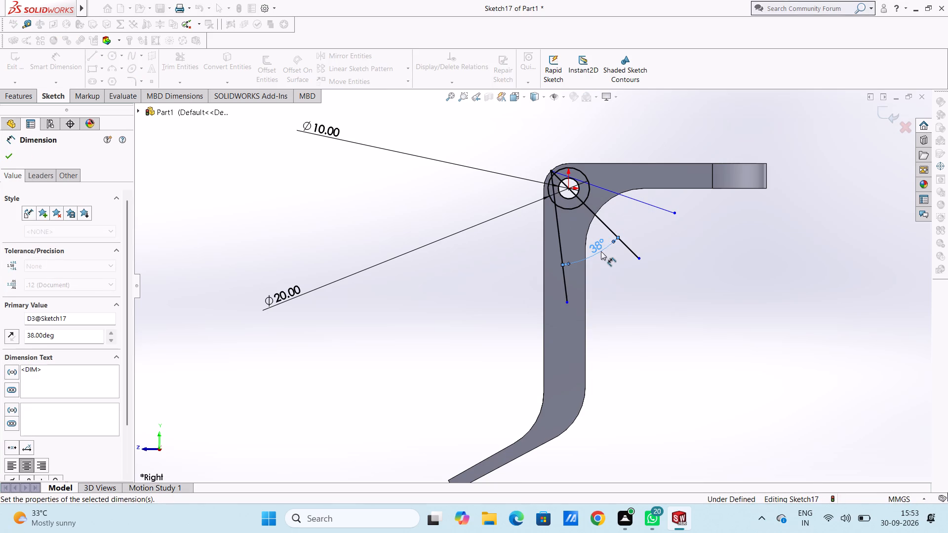
pyautogui.click(721, 319)
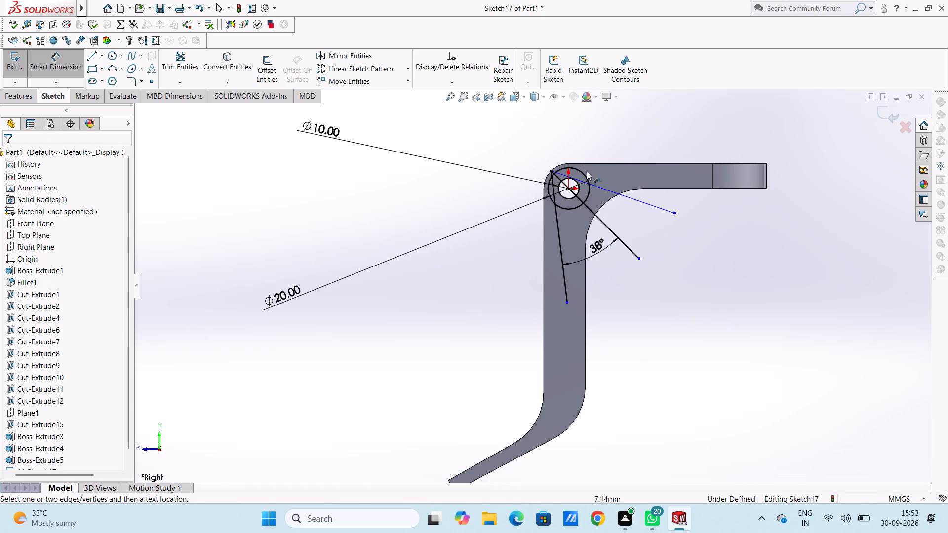
pyautogui.click(655, 206)
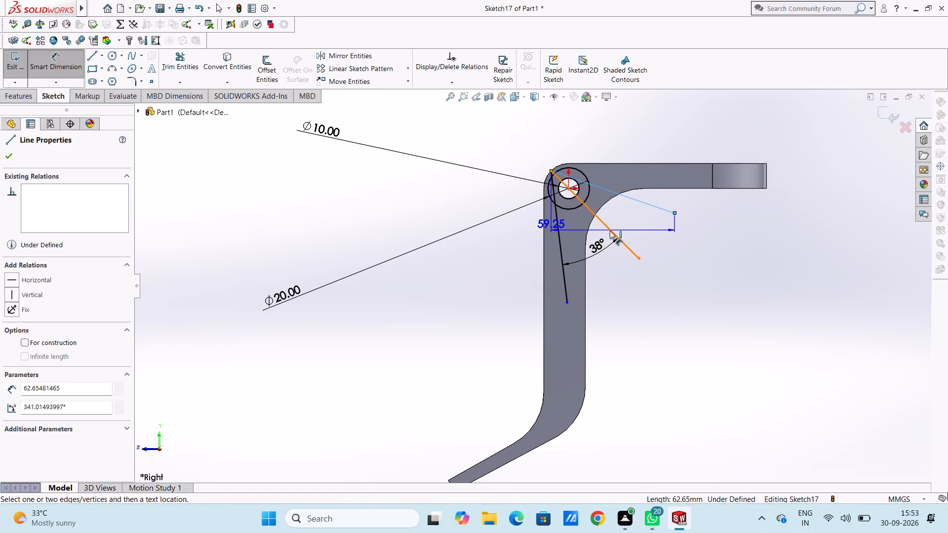
pyautogui.click(610, 230)
pyautogui.click(628, 216)
pyautogui.write('38')
pyautogui.press('Return')
pyautogui.click(690, 261)
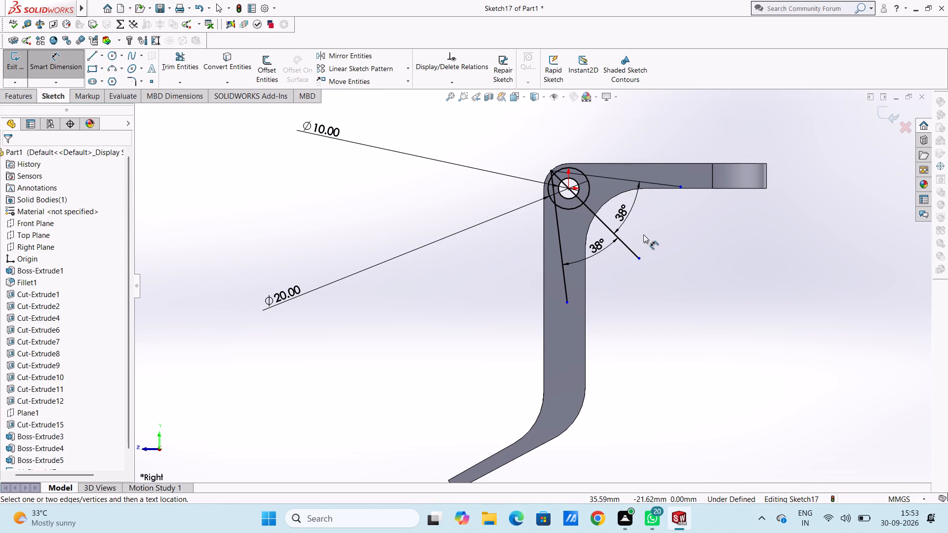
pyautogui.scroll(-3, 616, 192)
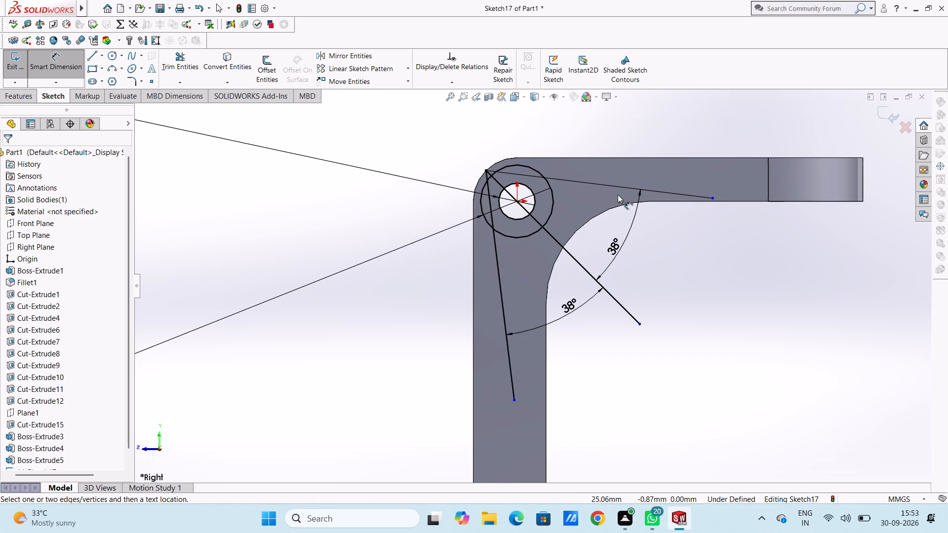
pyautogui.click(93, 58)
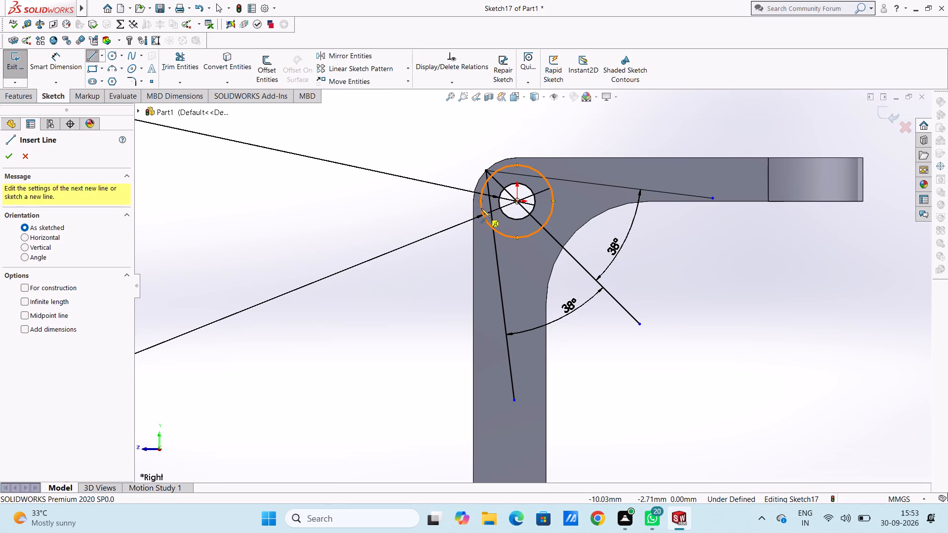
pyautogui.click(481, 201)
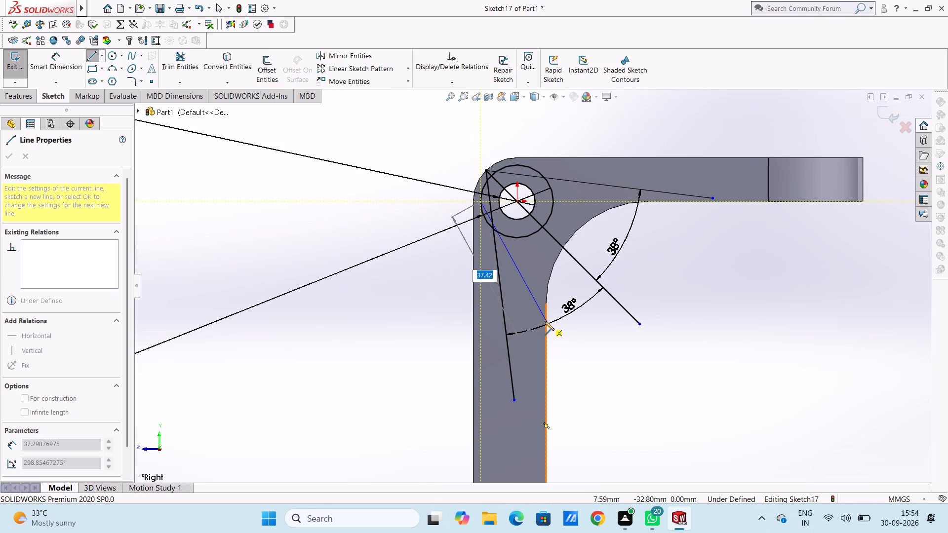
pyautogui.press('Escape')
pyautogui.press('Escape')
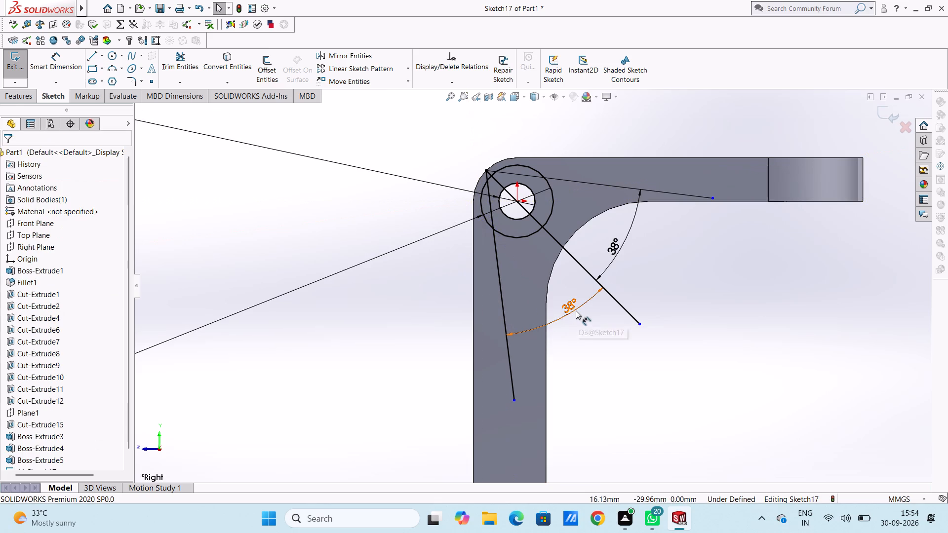
# Set both angles between the diagonal and its neighbouring lines to 19°.
pyautogui.doubleClick(576, 310)
pyautogui.write('19')
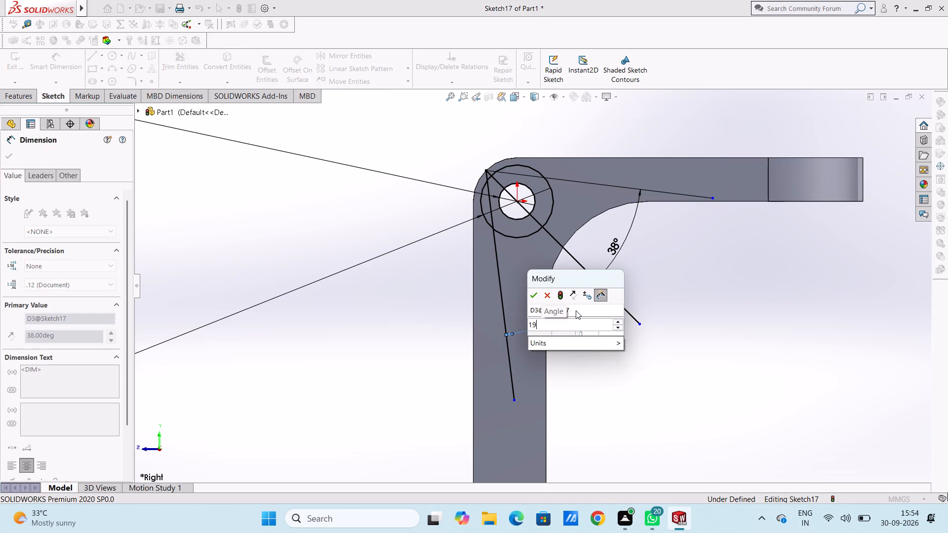
pyautogui.press('Return')
pyautogui.click(674, 259)
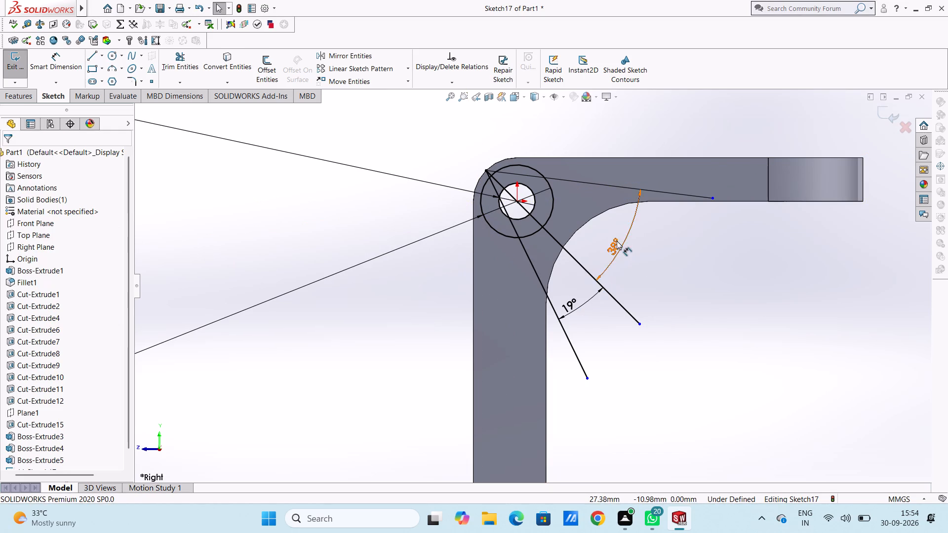
pyautogui.doubleClick(617, 241)
pyautogui.write('19')
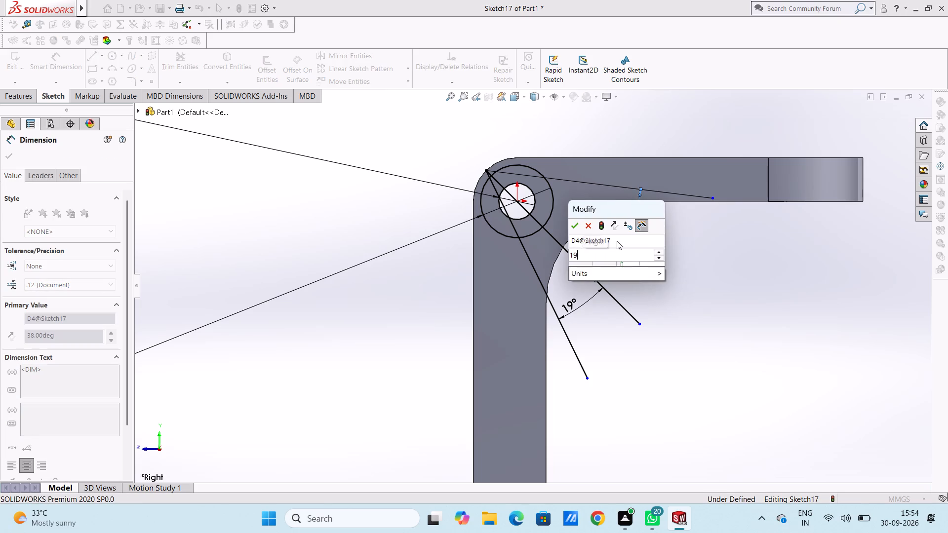
pyautogui.press('Return')
pyautogui.click(668, 297)
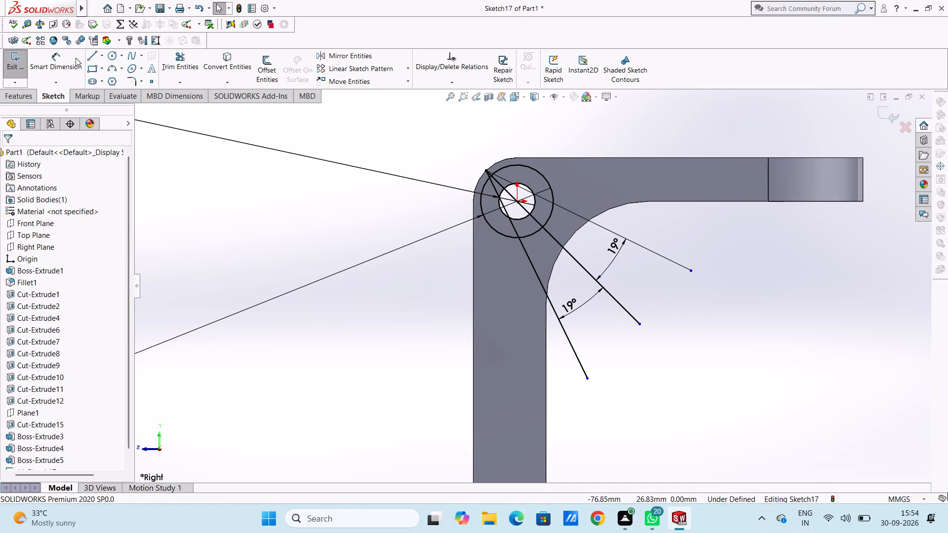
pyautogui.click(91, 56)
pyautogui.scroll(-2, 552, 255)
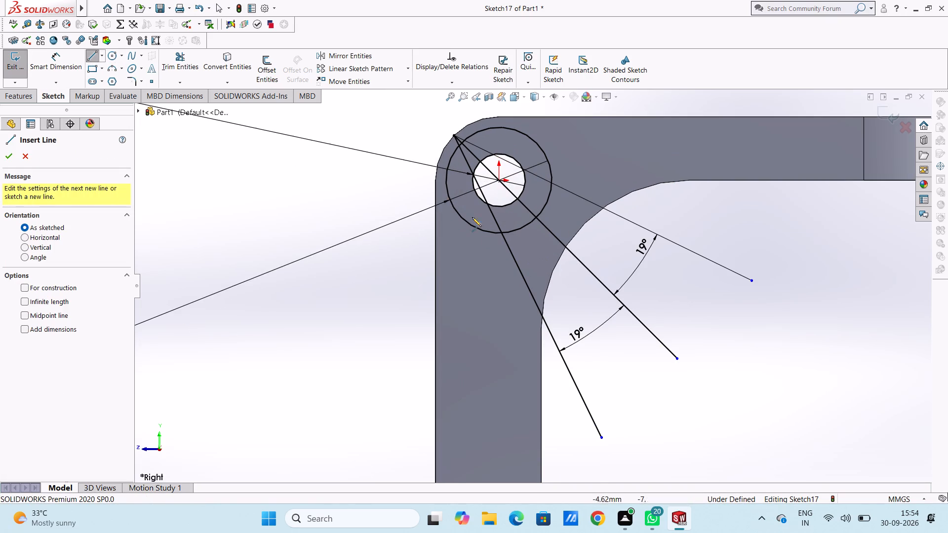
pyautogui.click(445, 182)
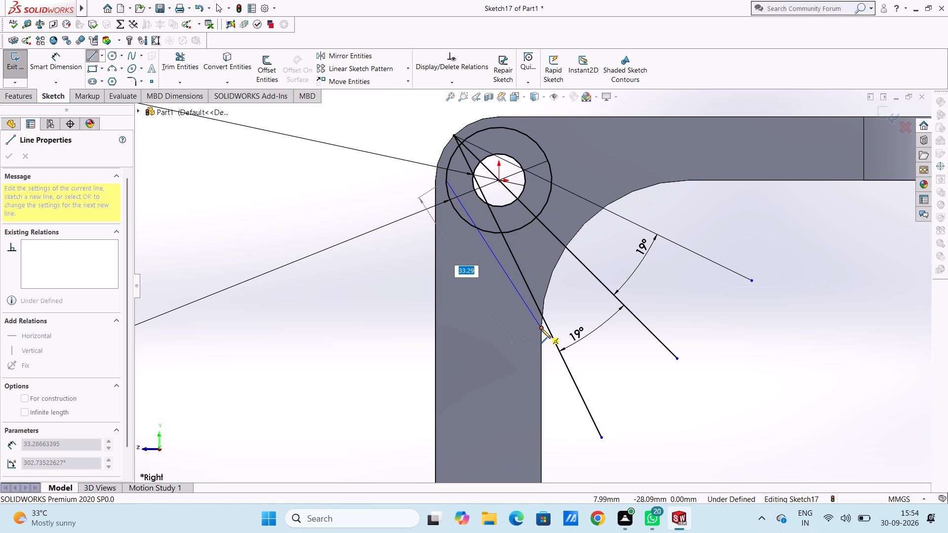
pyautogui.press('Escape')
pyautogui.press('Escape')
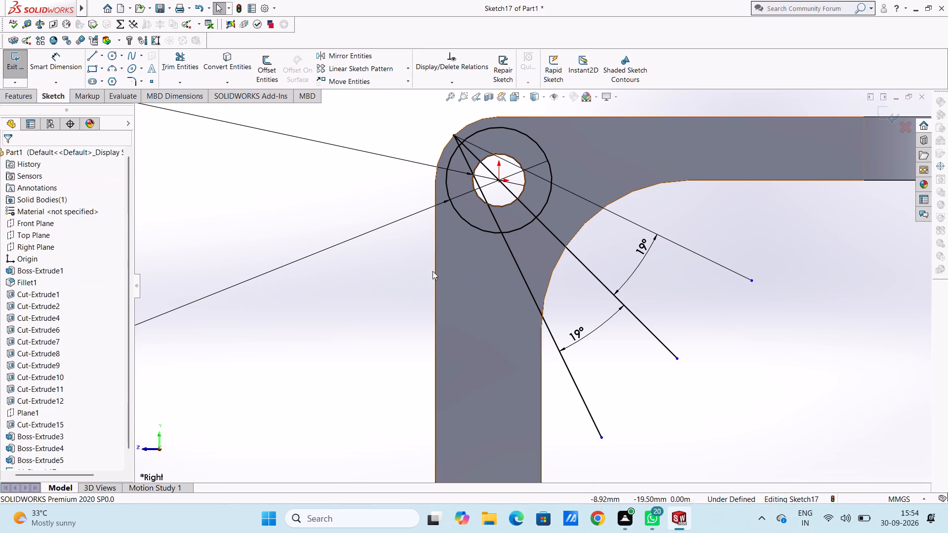
# Sketch a line about 50 mm long from the lower-left of the outer circle to the free end of the lower angled line.
pyautogui.moveTo(89, 49); pyautogui.dragTo(94, 56)
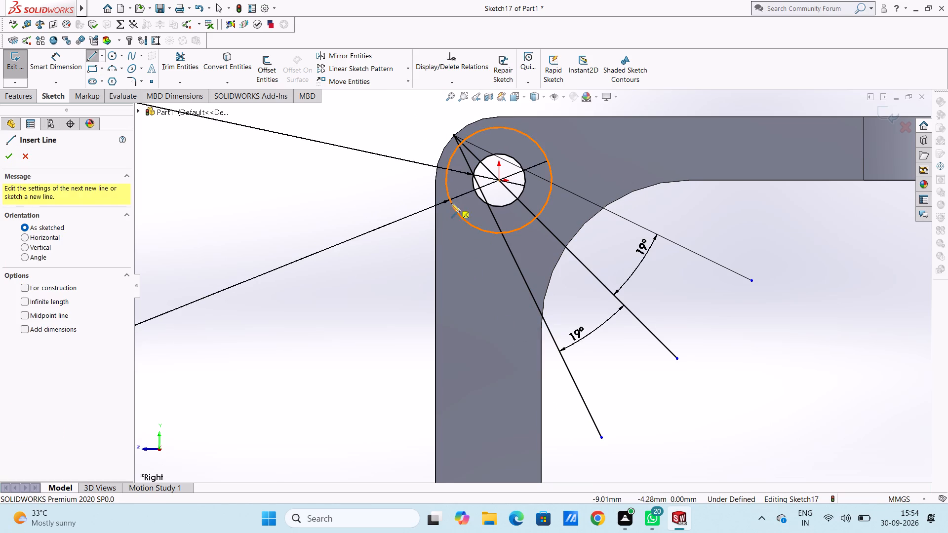
pyautogui.click(453, 207)
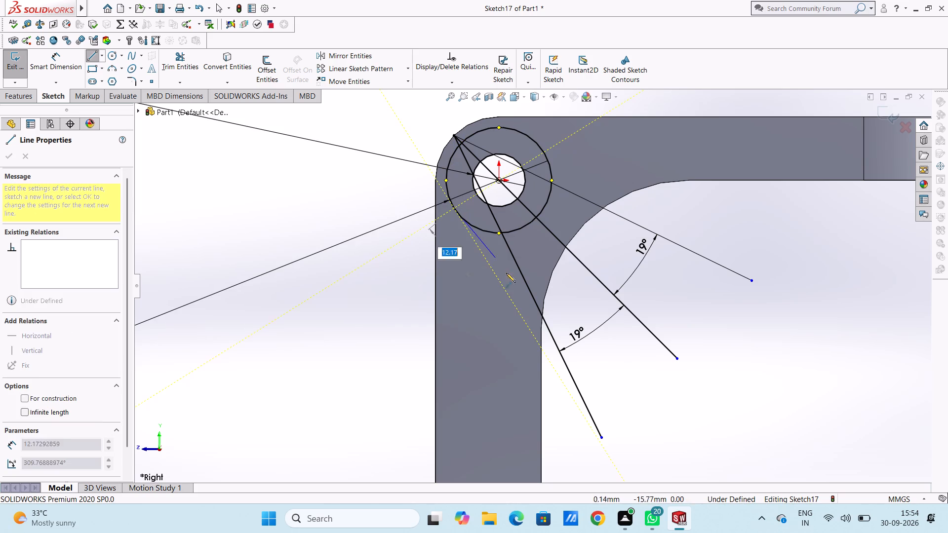
pyautogui.click(599, 439)
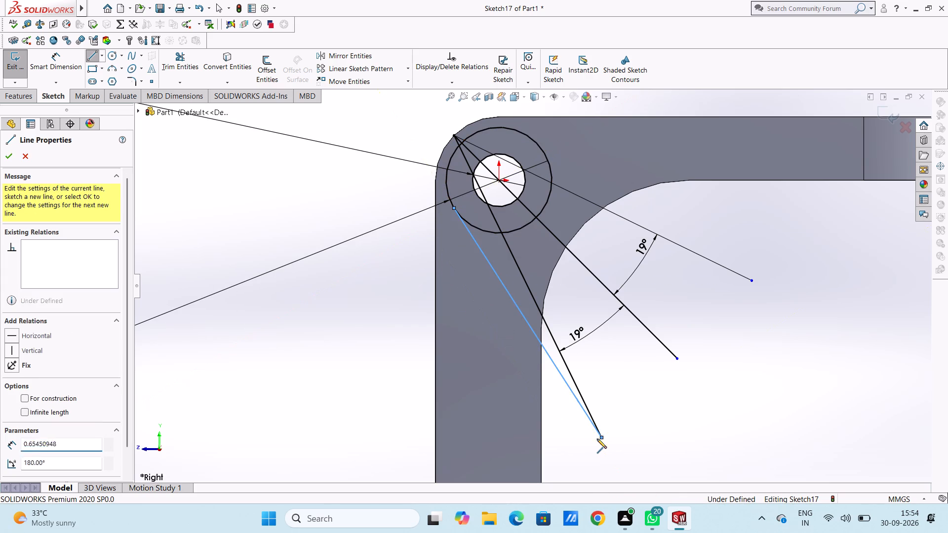
pyautogui.press('Escape')
pyautogui.press('Escape')
pyautogui.press('Escape')
pyautogui.press('Escape')
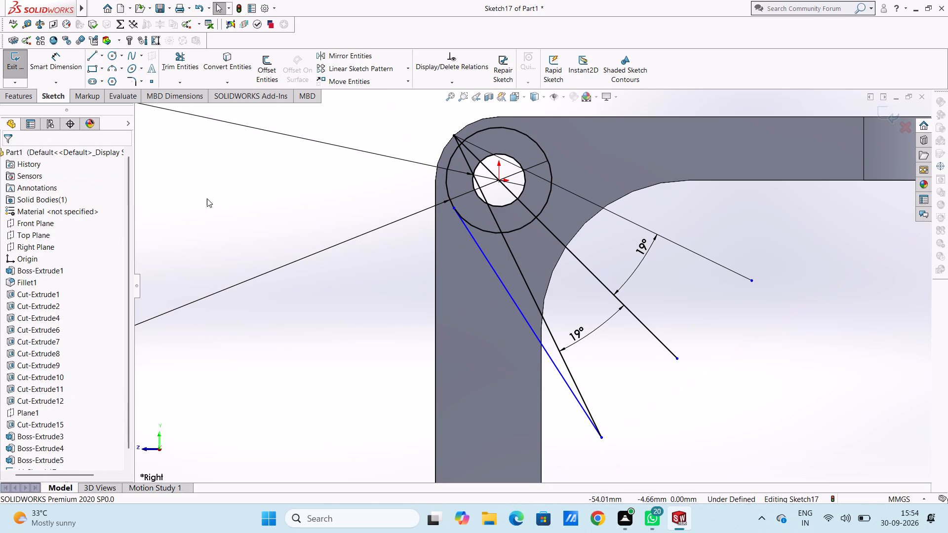
# Sketch a line about 50 mm long from the upper-right of the outer circle to the free end of the upper angled line.
pyautogui.click(87, 52)
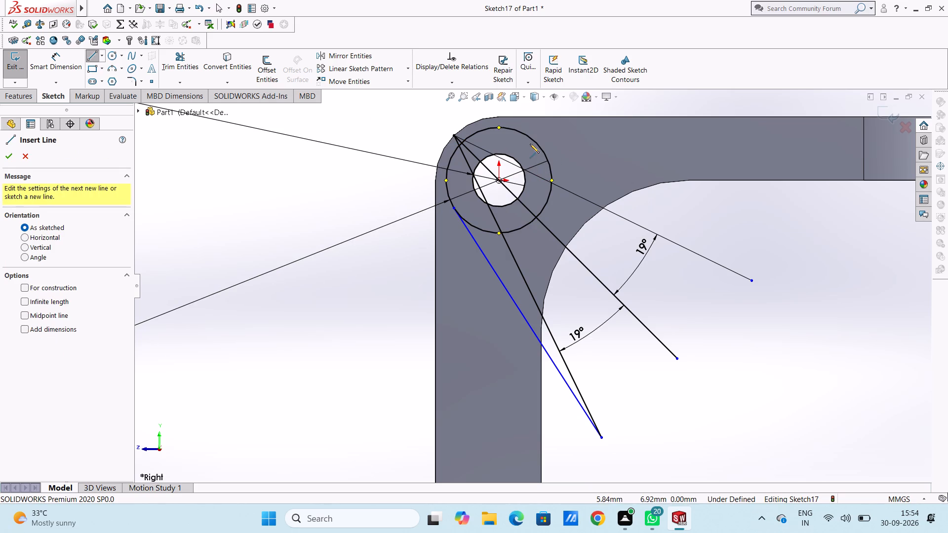
pyautogui.click(536, 141)
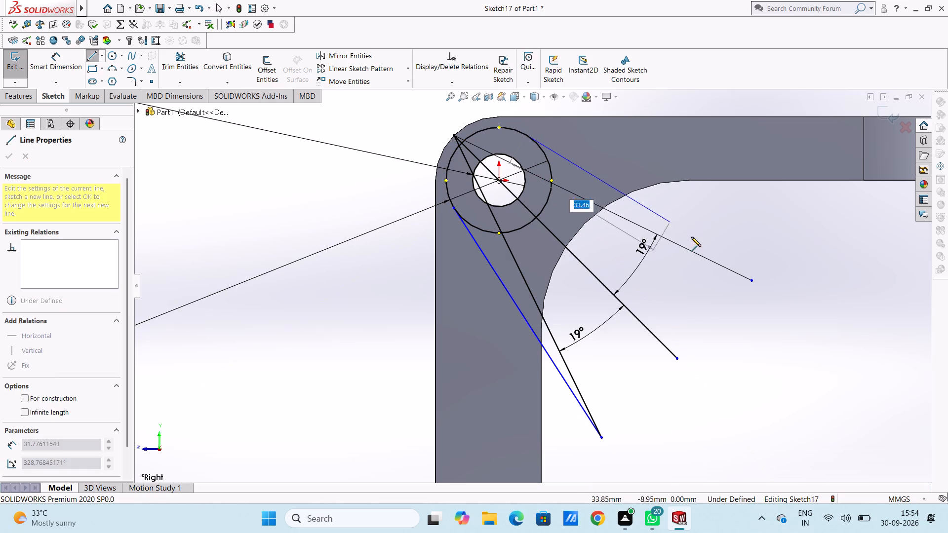
pyautogui.click(752, 281)
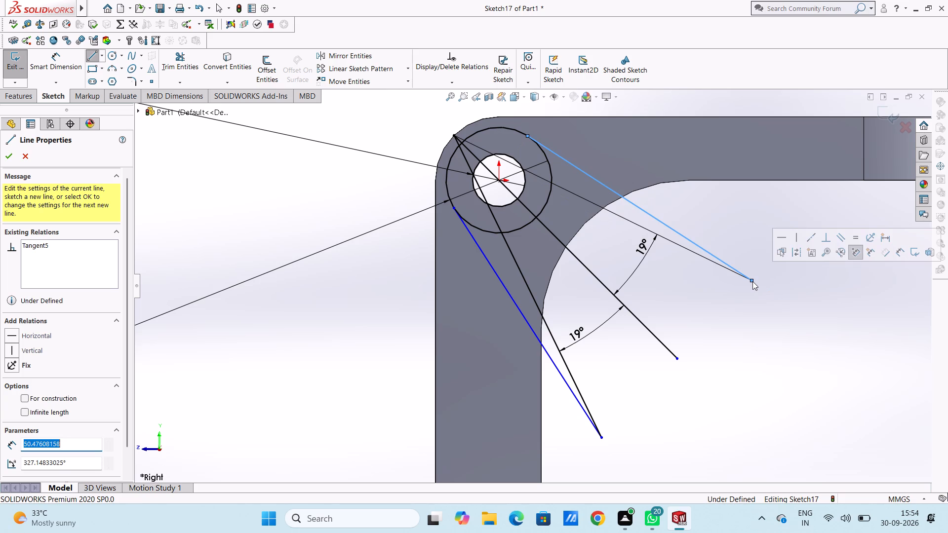
pyautogui.press('Escape')
pyautogui.press('Escape')
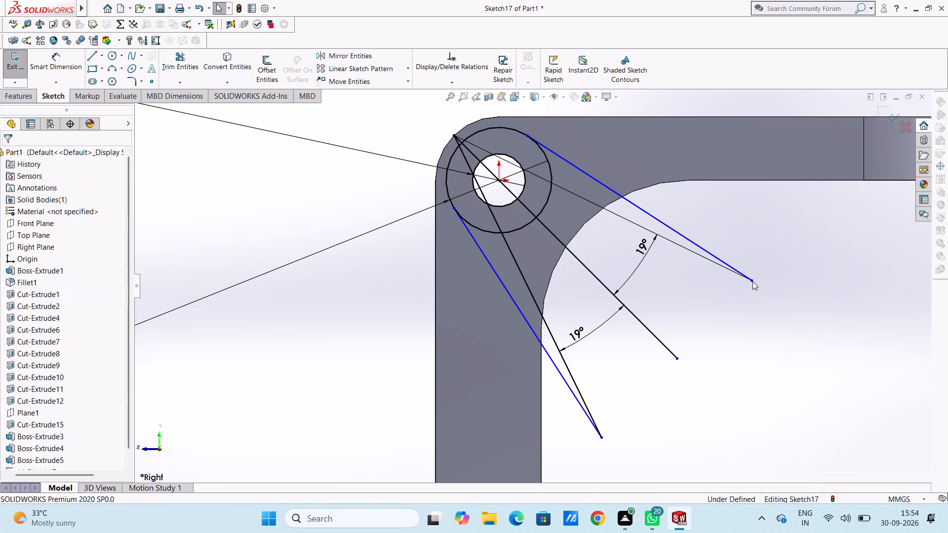
# Sketch a three-point arc of 28 mm radius over the bracket's curved inner corner edge, between its two tangent endpoints.
pyautogui.click(112, 70)
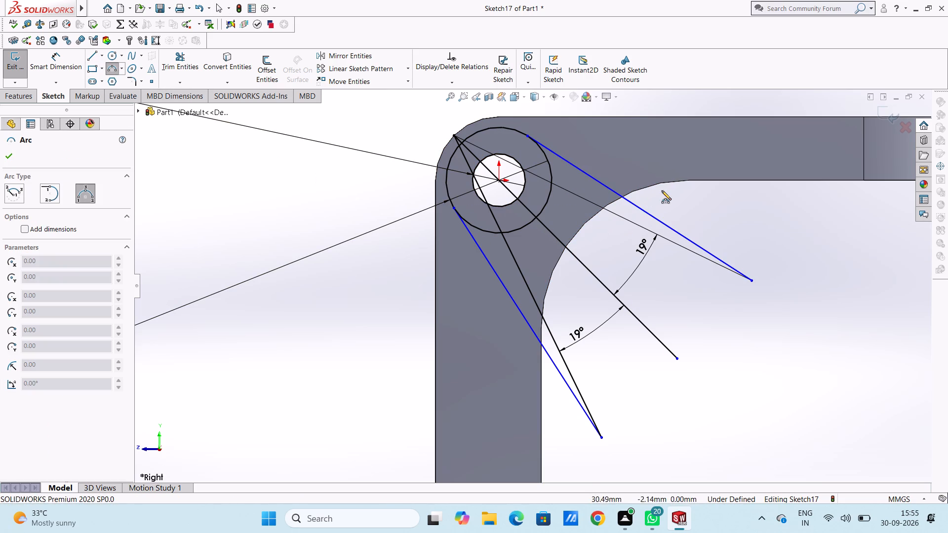
pyautogui.click(689, 182)
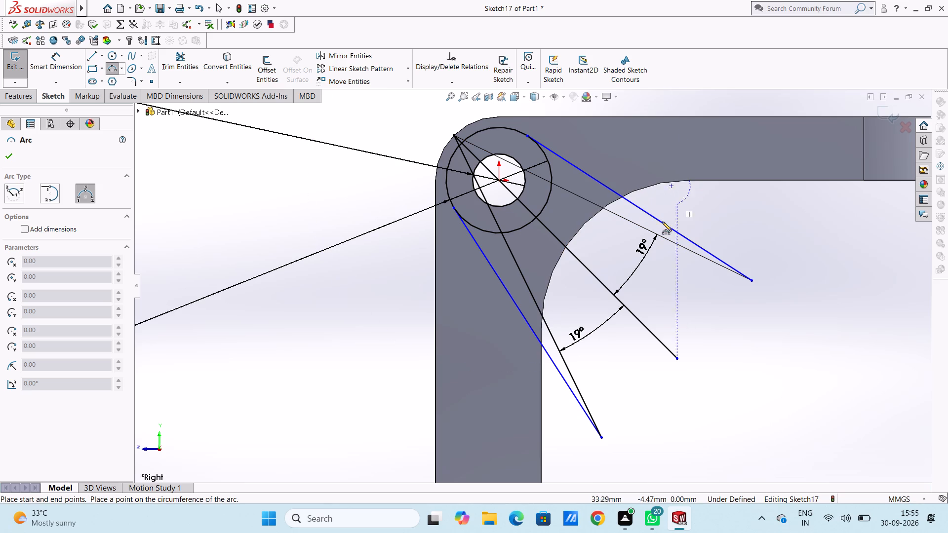
pyautogui.click(542, 330)
pyautogui.click(550, 282)
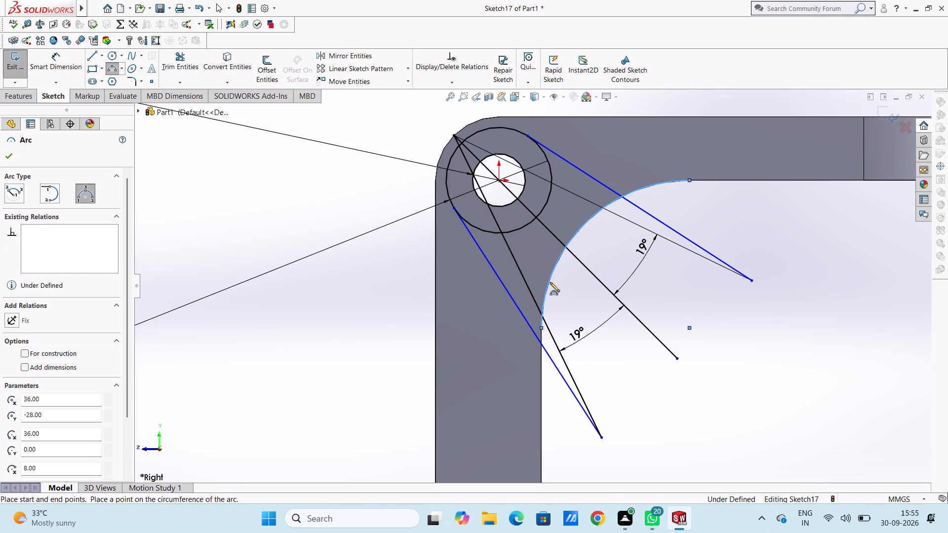
pyautogui.press('Escape')
pyautogui.press('Escape')
pyautogui.press('Escape')
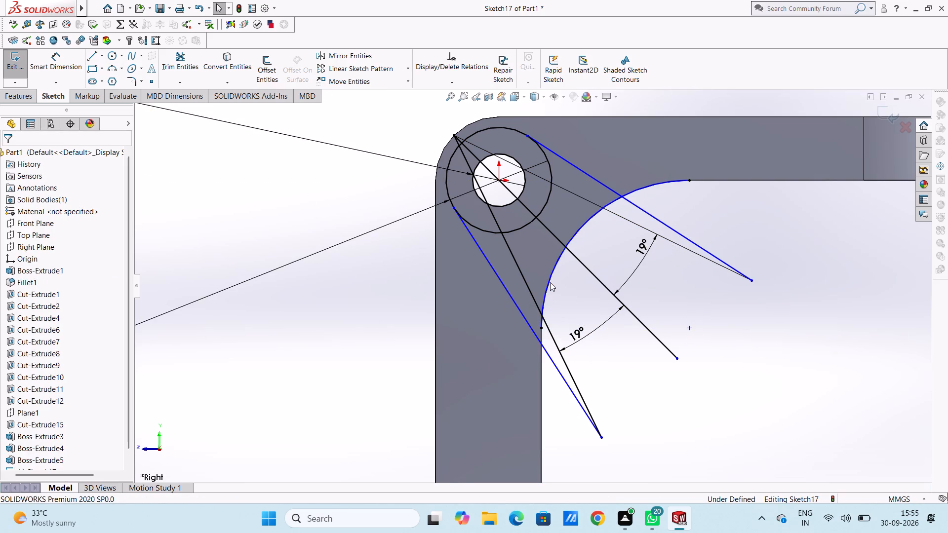
# Dimension the inner corner arc's radius as 28 mm.
pyautogui.scroll(2, 550, 282)
pyautogui.click(60, 64)
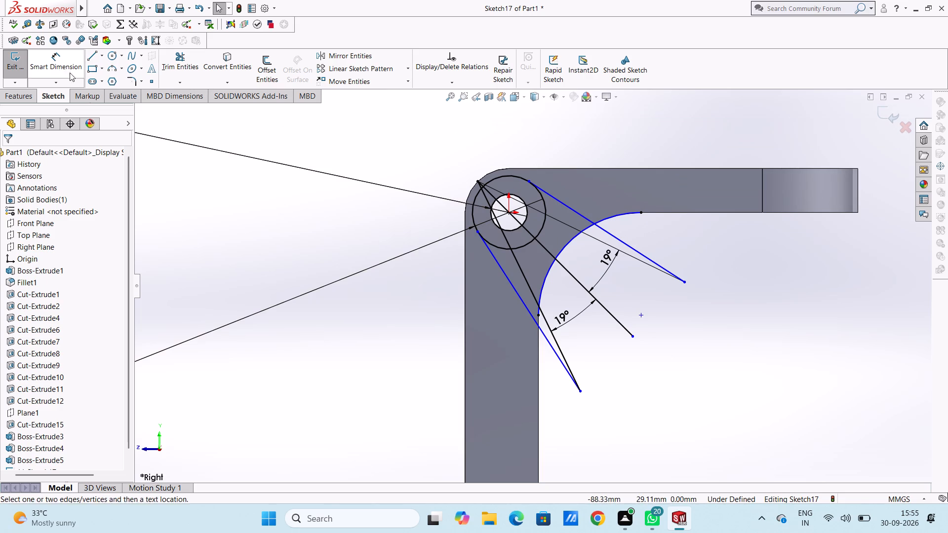
pyautogui.click(564, 247)
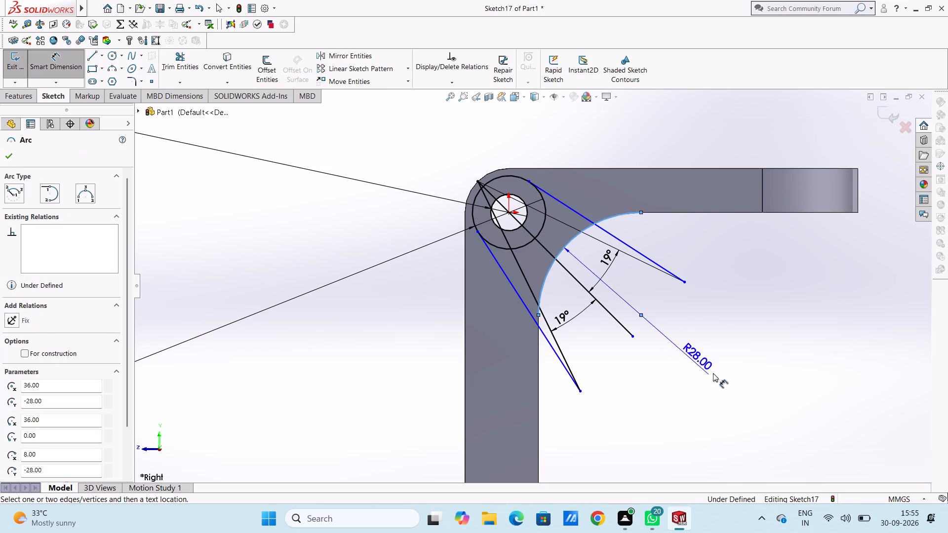
pyautogui.click(743, 415)
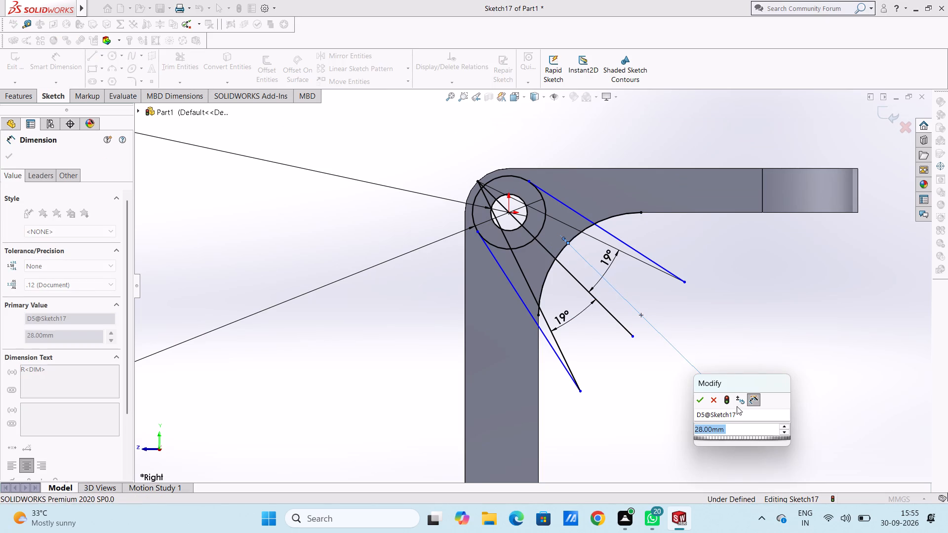
pyautogui.click(700, 401)
pyautogui.click(670, 404)
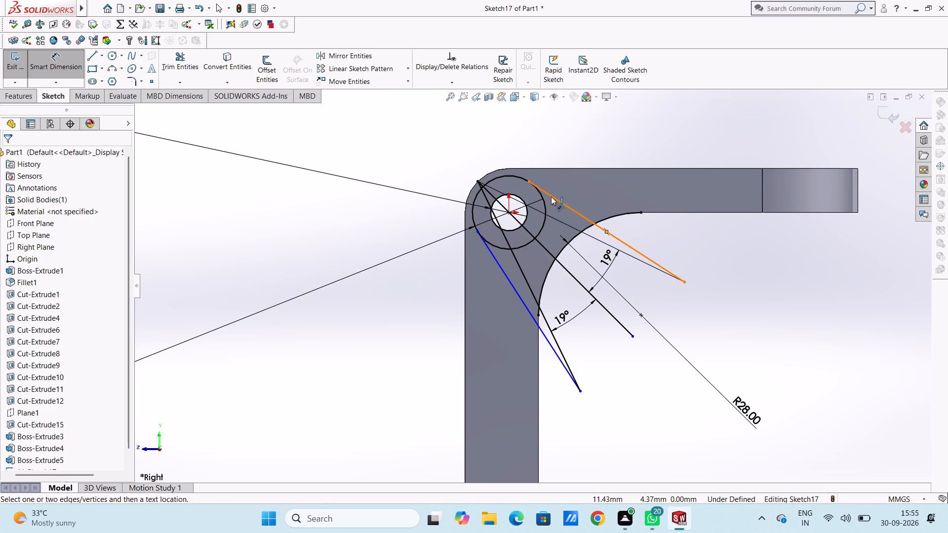
pyautogui.press('Escape')
pyautogui.press('Escape')
# Apply tangent relations between the outer circle and the two outer lines running from it to the angled lines' free ends.
pyautogui.click(566, 205)
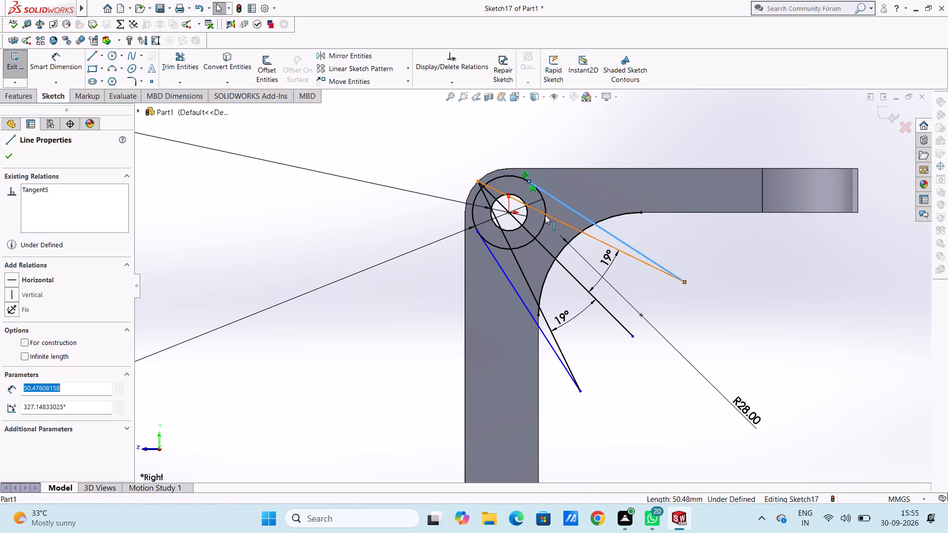
pyautogui.keyDown('ctrl'); pyautogui.click(546, 211); pyautogui.keyUp('ctrl')
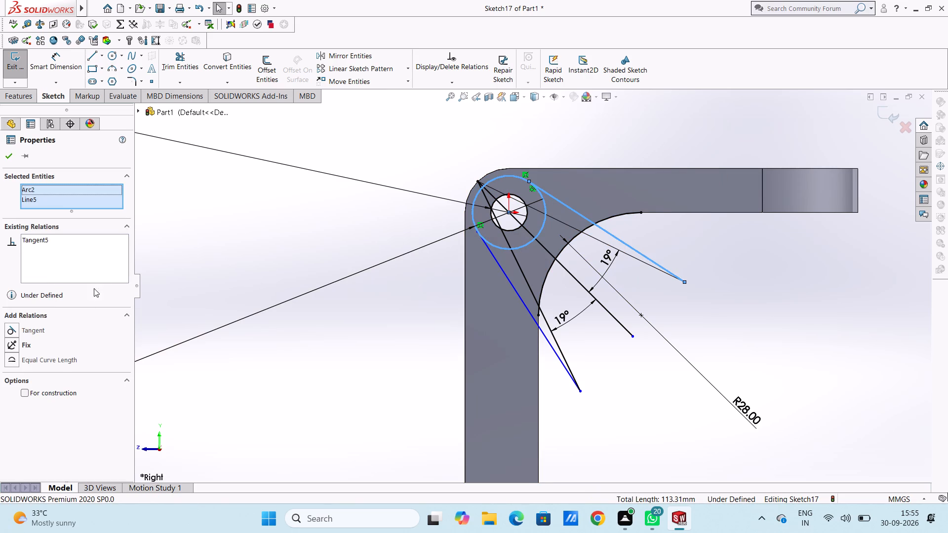
pyautogui.click(13, 328)
pyautogui.click(201, 273)
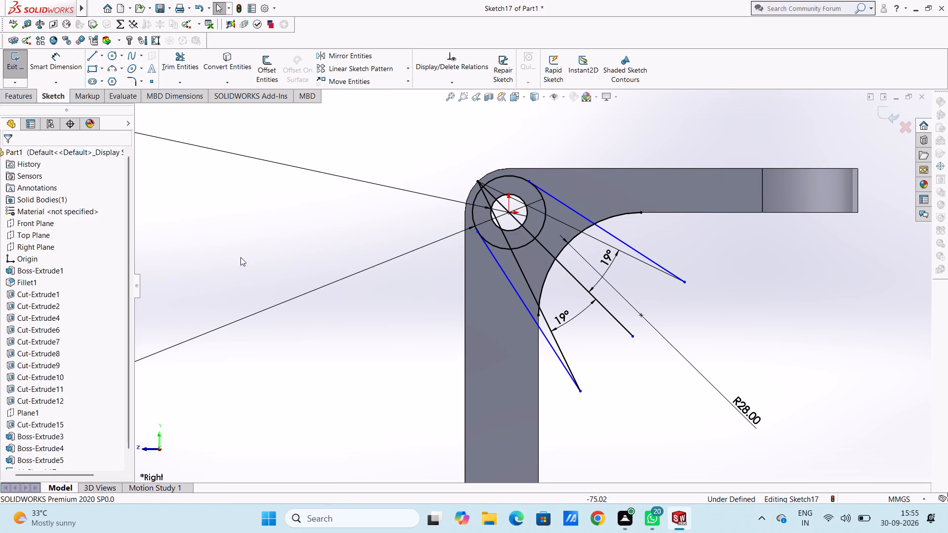
pyautogui.click(498, 265)
pyautogui.keyDown('ctrl'); pyautogui.click(501, 249); pyautogui.keyUp('ctrl')
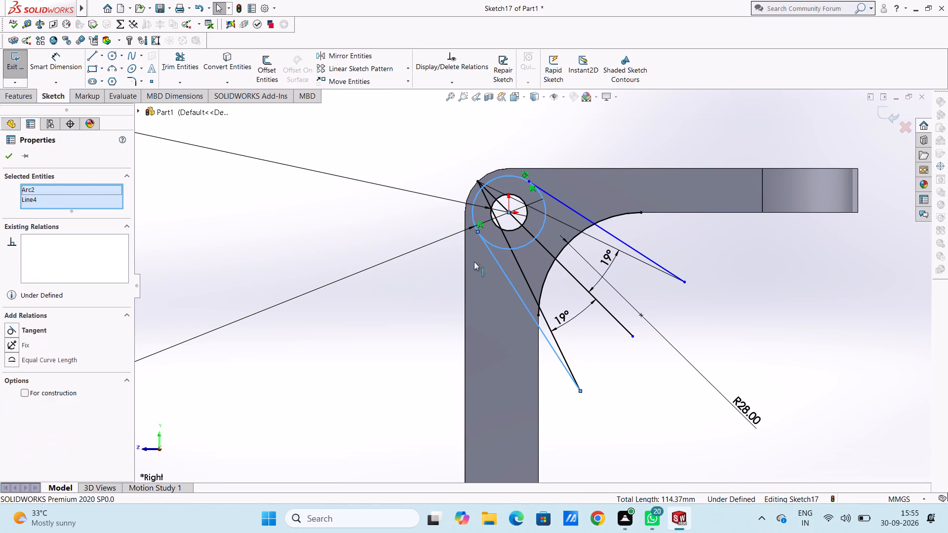
pyautogui.click(13, 331)
pyautogui.click(250, 277)
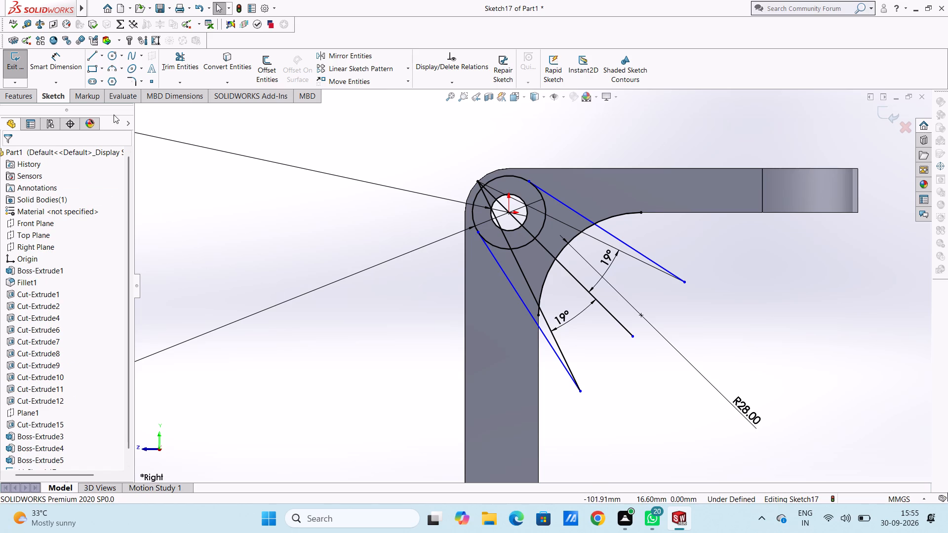
# Sketch a vertical line about 7 mm long down the bracket's inner edge from the lower end of the corner arc.
pyautogui.click(90, 56)
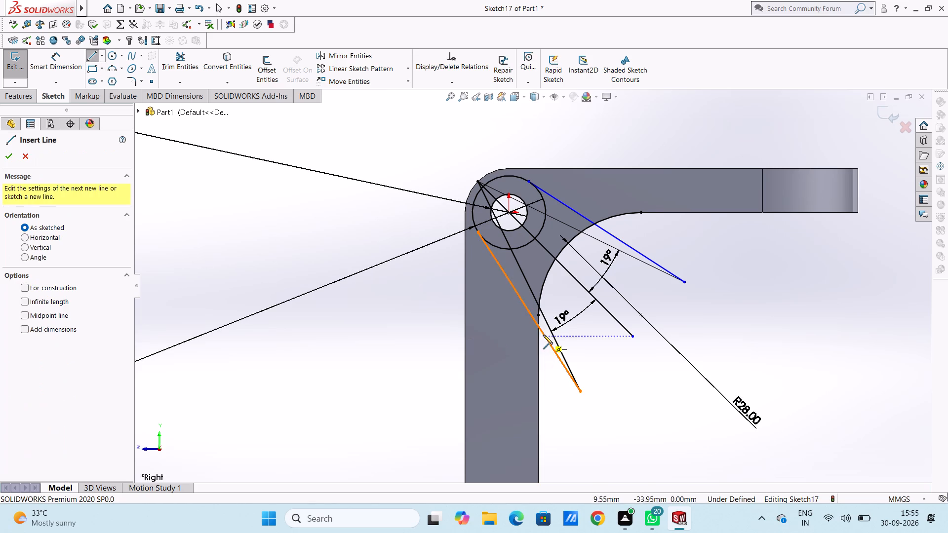
pyautogui.click(539, 315)
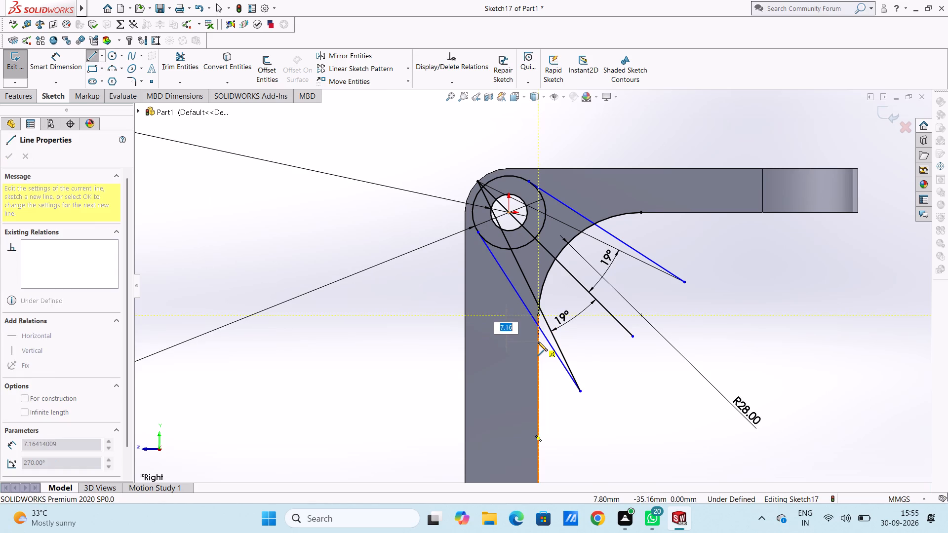
pyautogui.click(538, 342)
pyautogui.press('Escape')
pyautogui.press('Escape')
pyautogui.press('Escape')
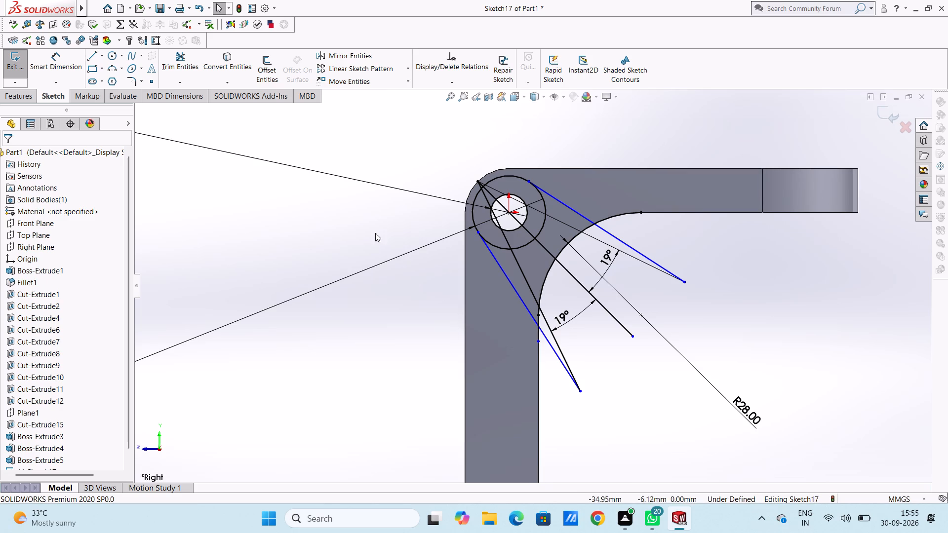
# Trim the overhanging ends of the tangent lines, diagonal, arc and vertical line, plus the lower angled line outside the outer circle.
pyautogui.click(183, 61)
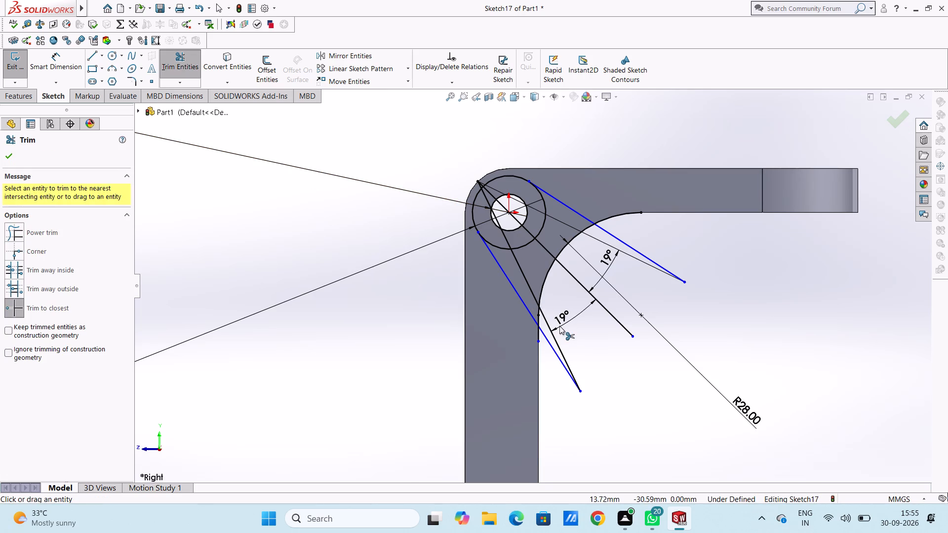
pyautogui.click(552, 332)
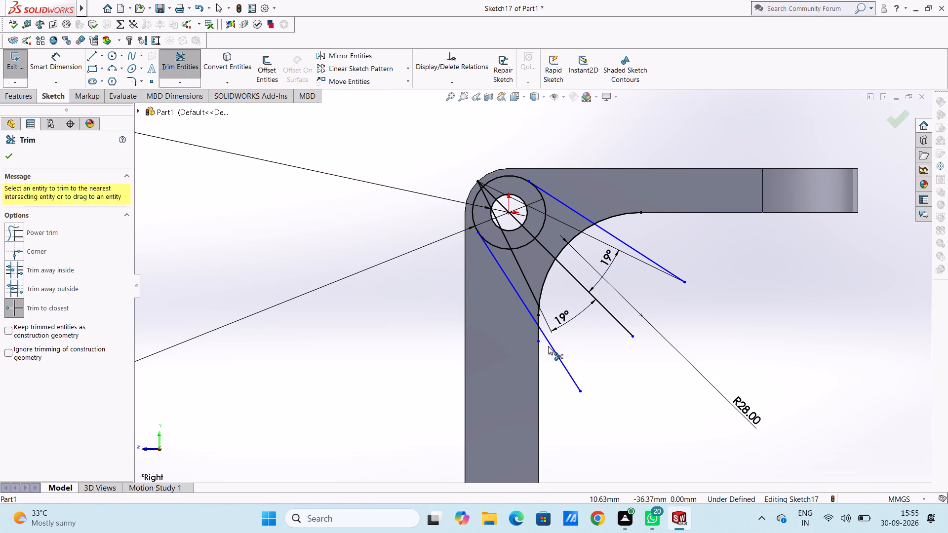
pyautogui.click(553, 348)
pyautogui.click(604, 306)
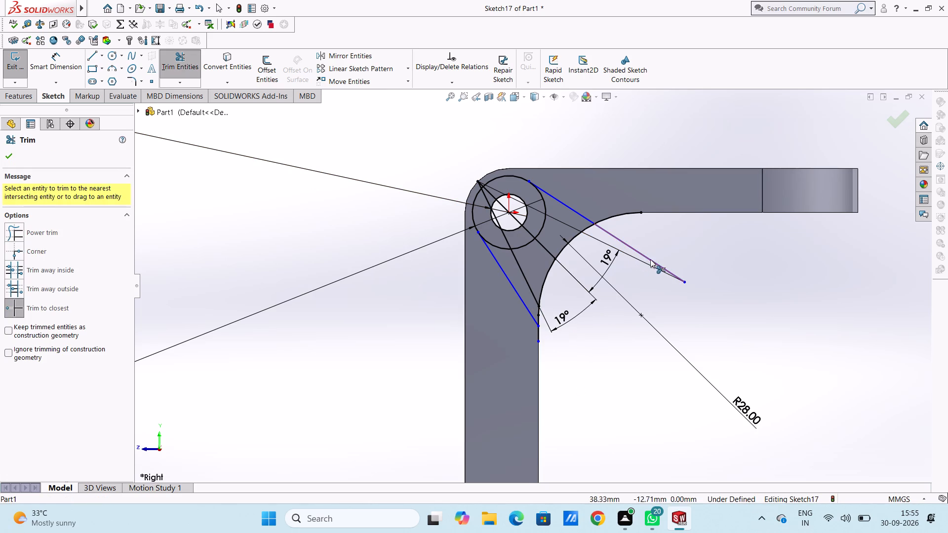
pyautogui.click(650, 259)
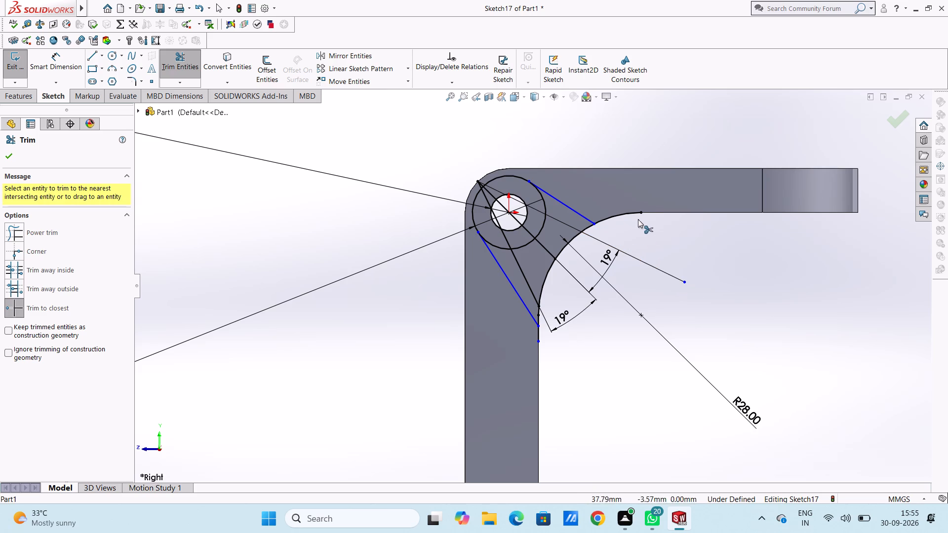
pyautogui.click(632, 213)
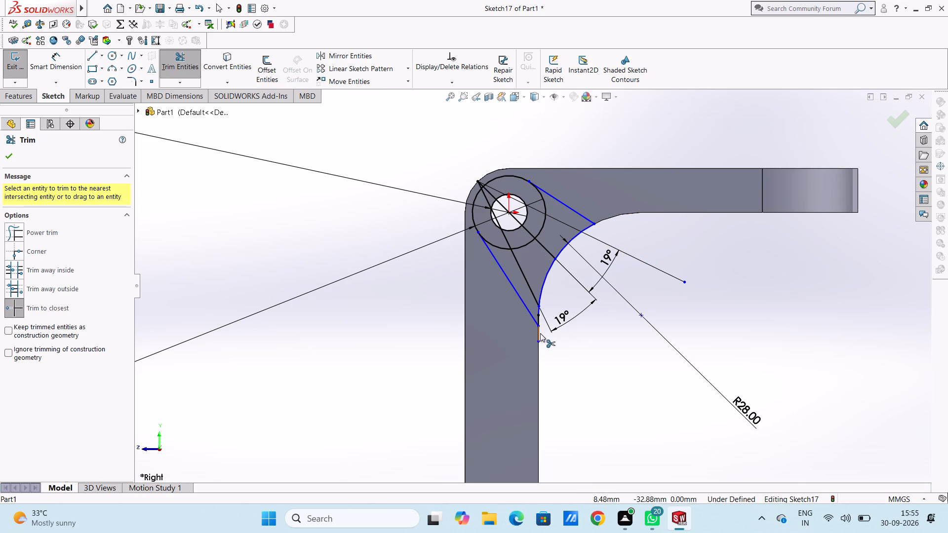
pyautogui.click(540, 336)
pyautogui.click(521, 276)
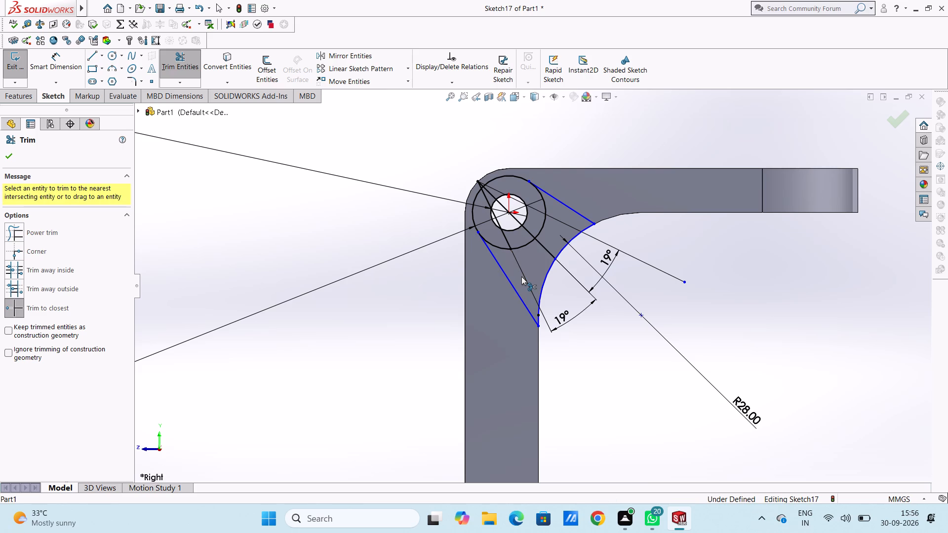
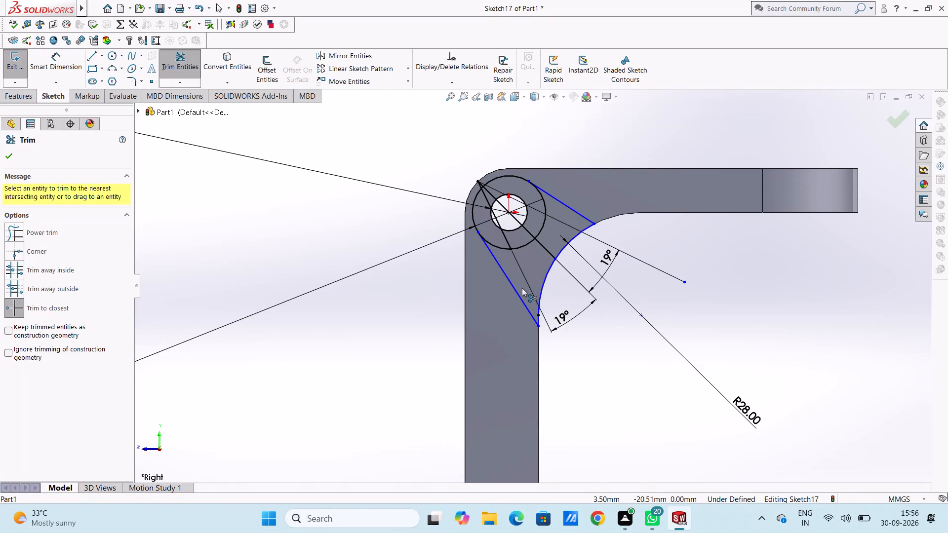
# Trim the outer circle's lower arc and the angled guide-line segments crossing the hole and its surrounding ring.
pyautogui.click(501, 247)
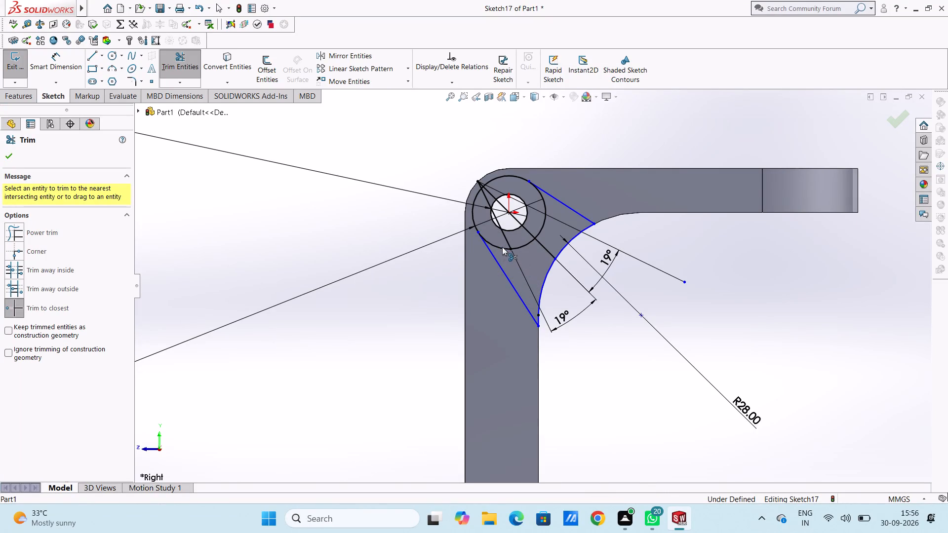
pyautogui.click(516, 247)
pyautogui.click(509, 243)
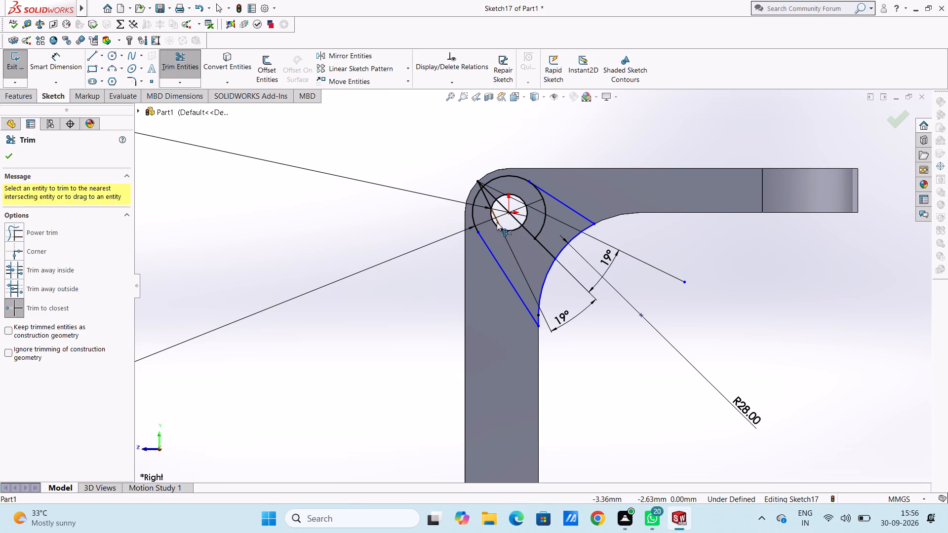
pyautogui.click(497, 222)
pyautogui.click(489, 202)
pyautogui.click(489, 190)
pyautogui.scroll(-5, 493, 197)
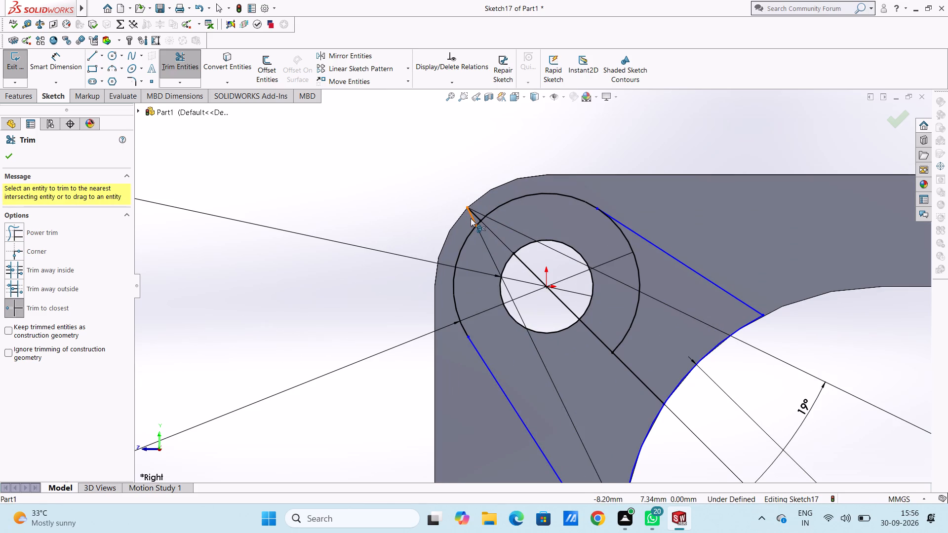
pyautogui.click(471, 218)
pyautogui.click(474, 214)
pyautogui.click(481, 214)
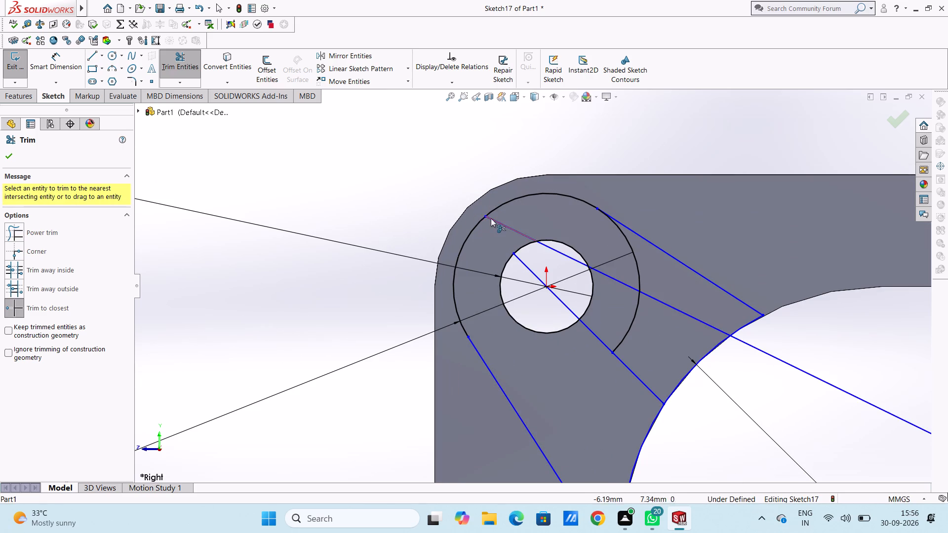
pyautogui.click(493, 219)
pyautogui.click(548, 249)
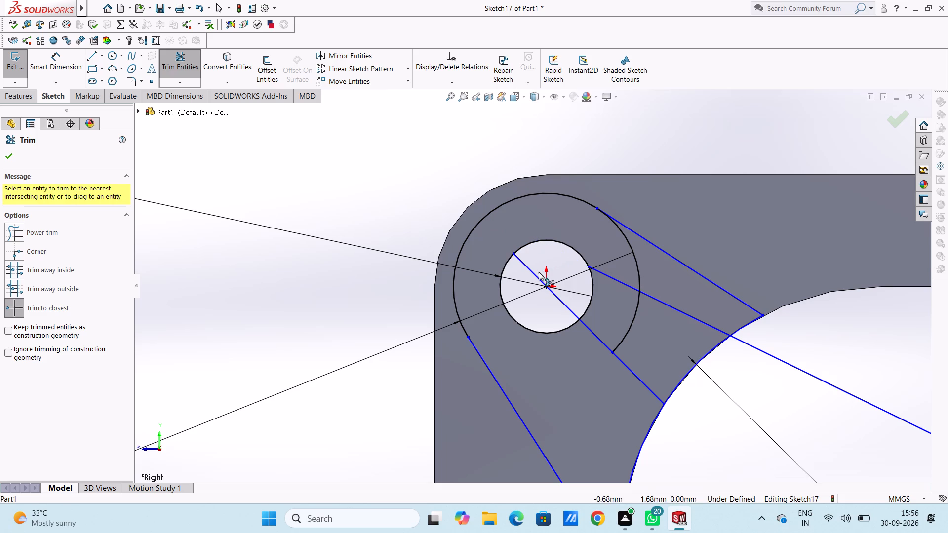
pyautogui.click(536, 276)
# Trim the outer circle's remaining inner arc and the leftover guide lines, leaving the closed teardrop outline and the hole circle.
pyautogui.click(623, 282)
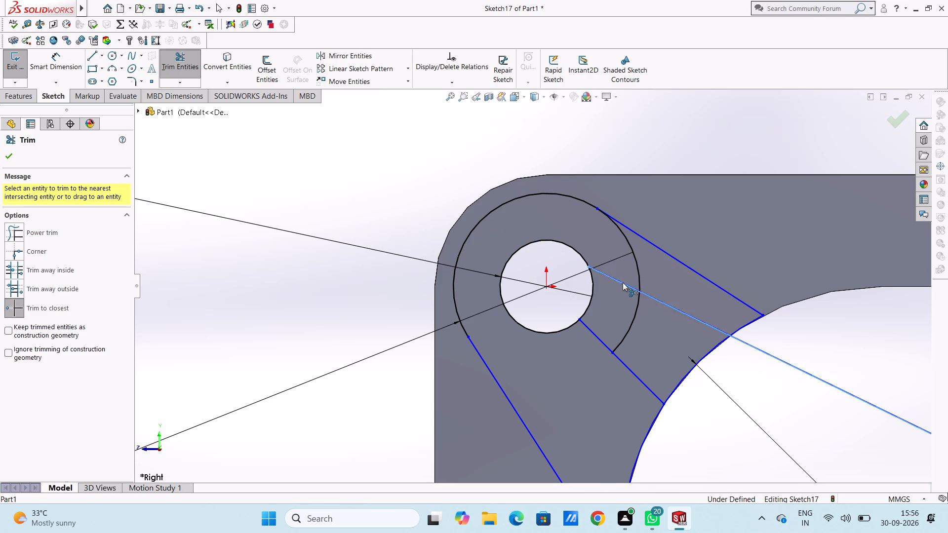
pyautogui.click(638, 280)
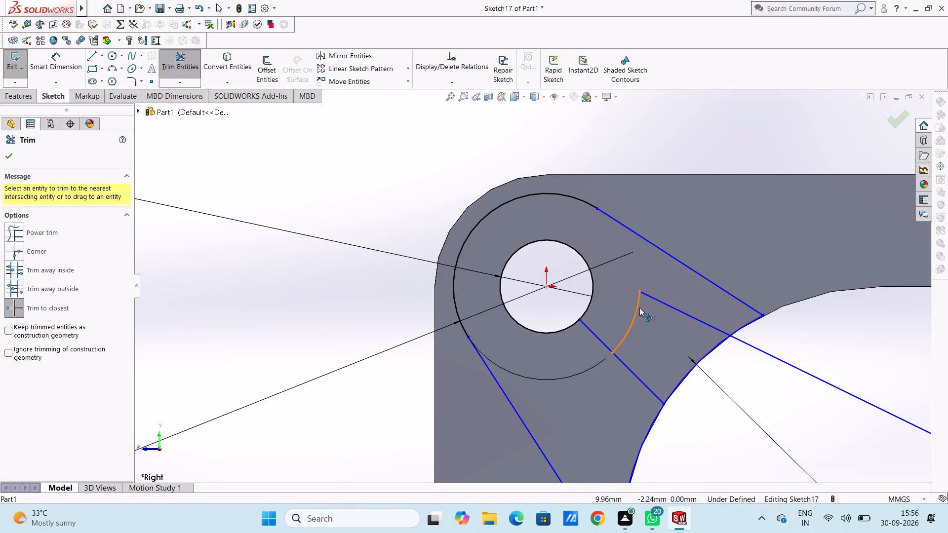
pyautogui.click(639, 307)
pyautogui.click(651, 301)
pyautogui.click(653, 300)
pyautogui.scroll(3, 652, 300)
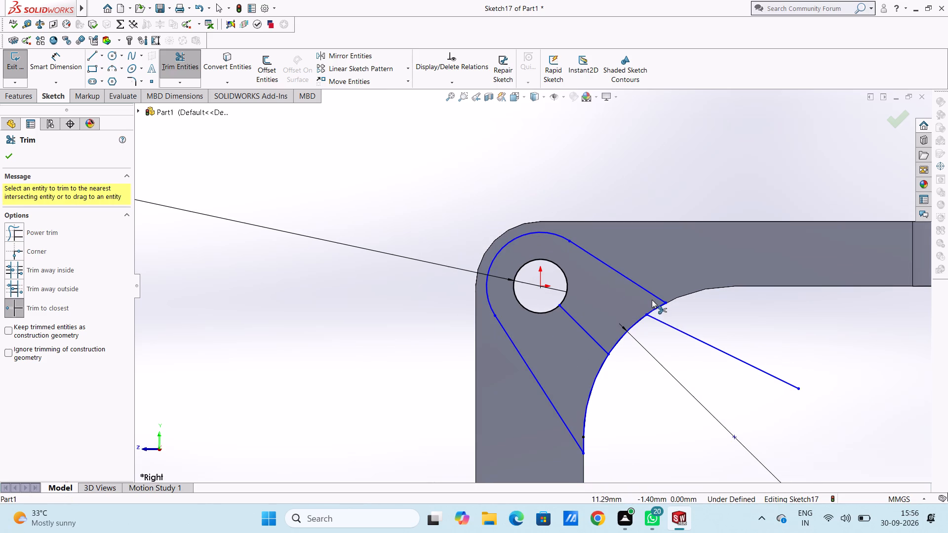
pyautogui.click(671, 327)
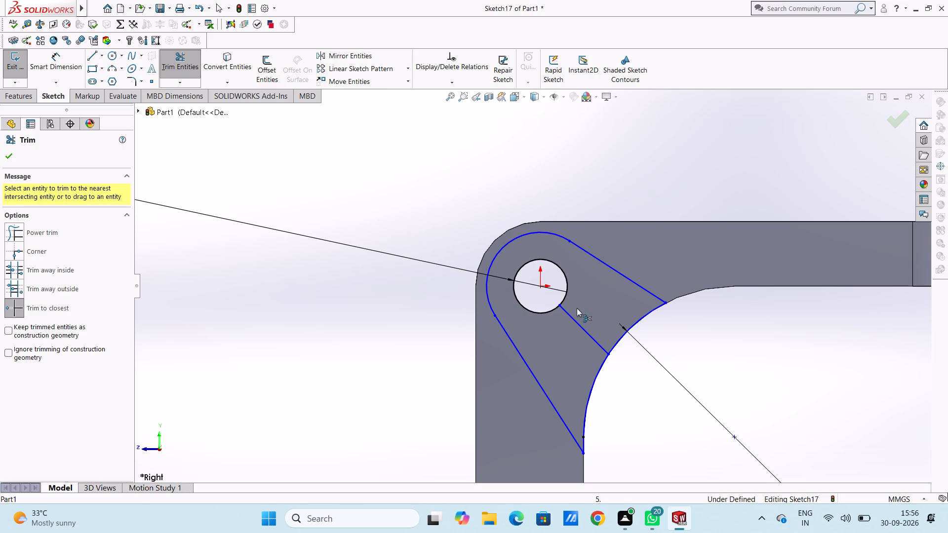
pyautogui.click(584, 331)
pyautogui.press('Escape')
pyautogui.press('Escape')
# Dimension the length of the upper slanted line of the teardrop profile, keeping its drawn value.
pyautogui.scroll(7, 584, 331)
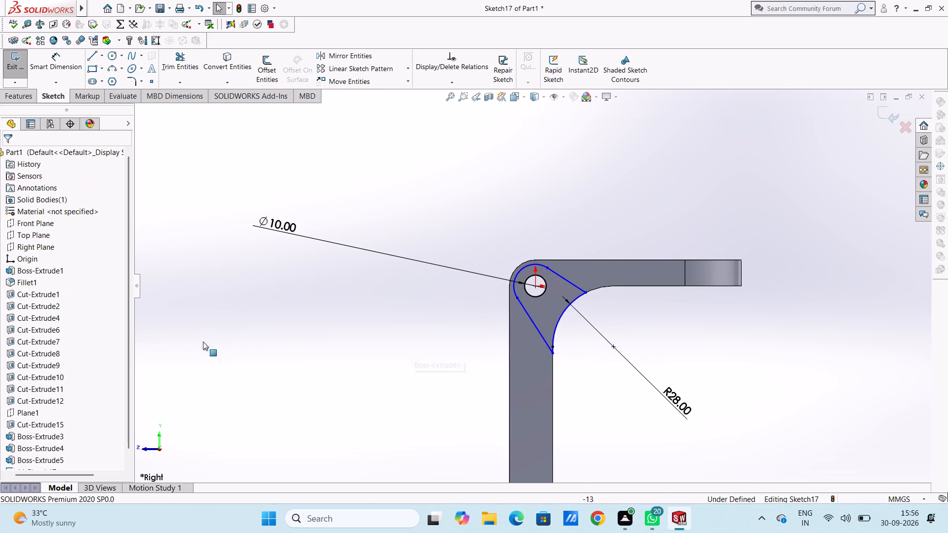
pyautogui.click(62, 69)
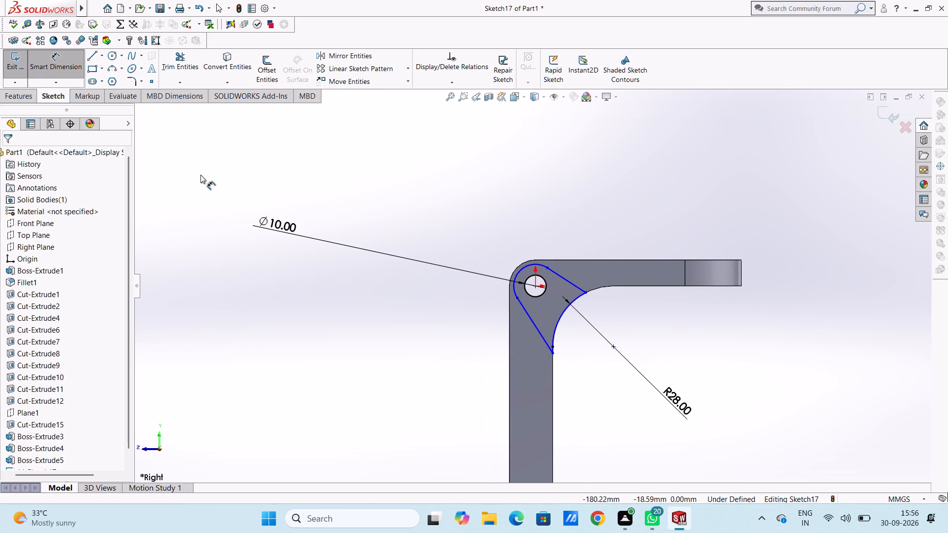
pyautogui.click(568, 280)
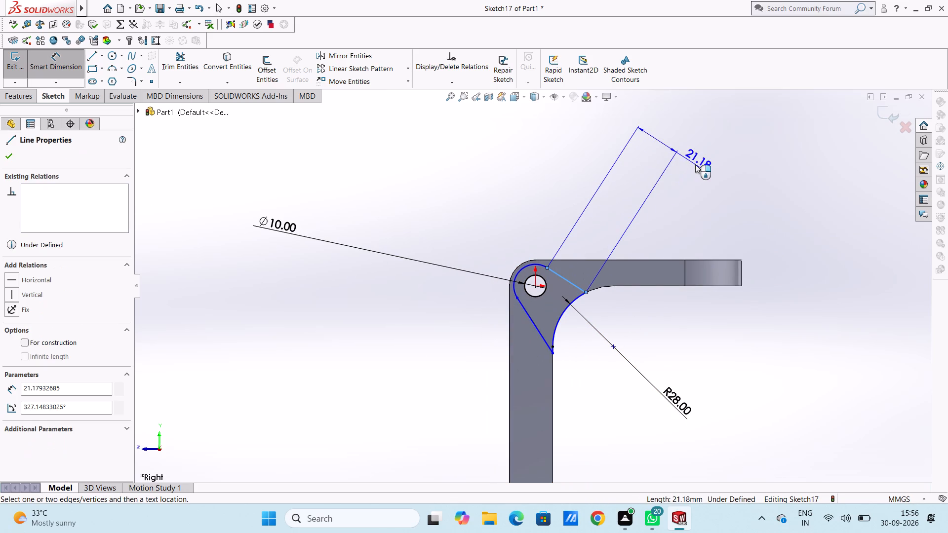
pyautogui.click(656, 199)
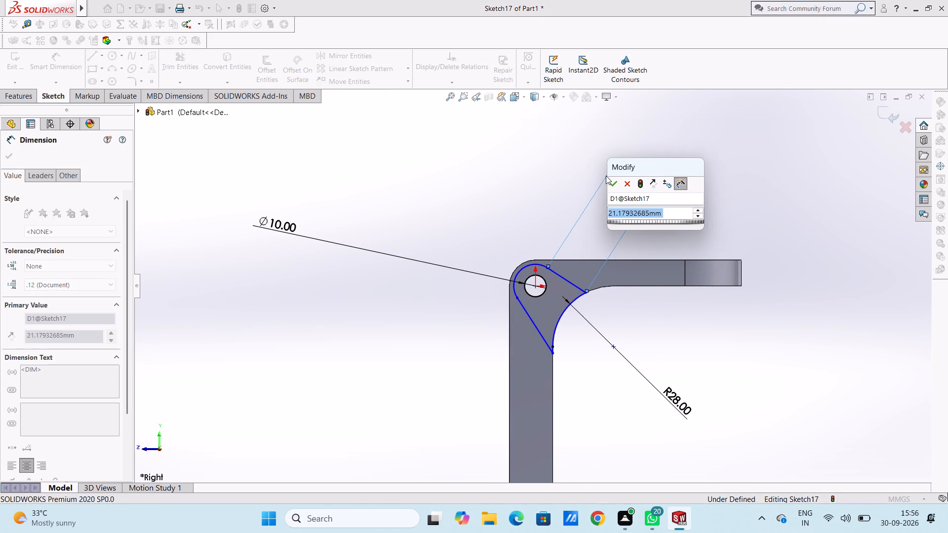
pyautogui.click(610, 184)
pyautogui.click(543, 214)
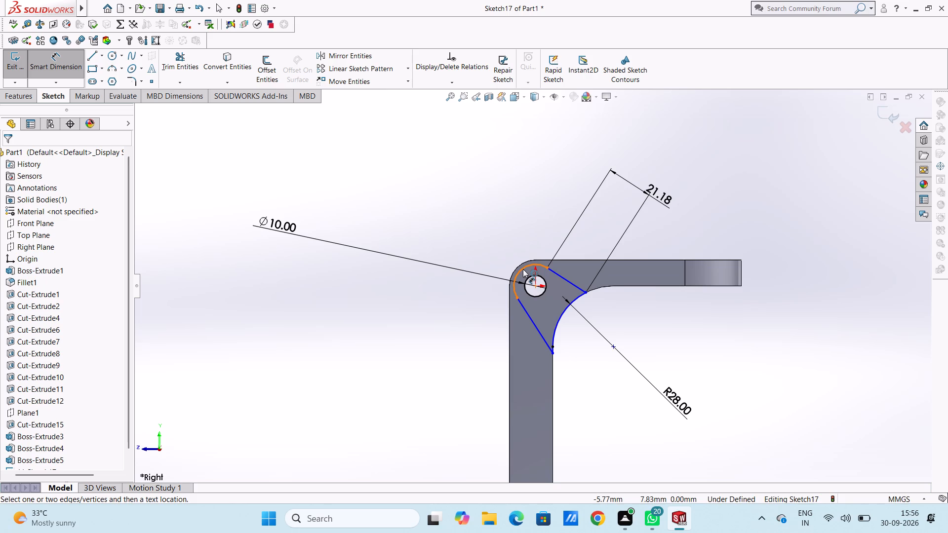
# Dimension the vertical extent of the profile's lower slanted line, keeping its drawn value.
pyautogui.scroll(-2, 536, 304)
pyautogui.click(528, 322)
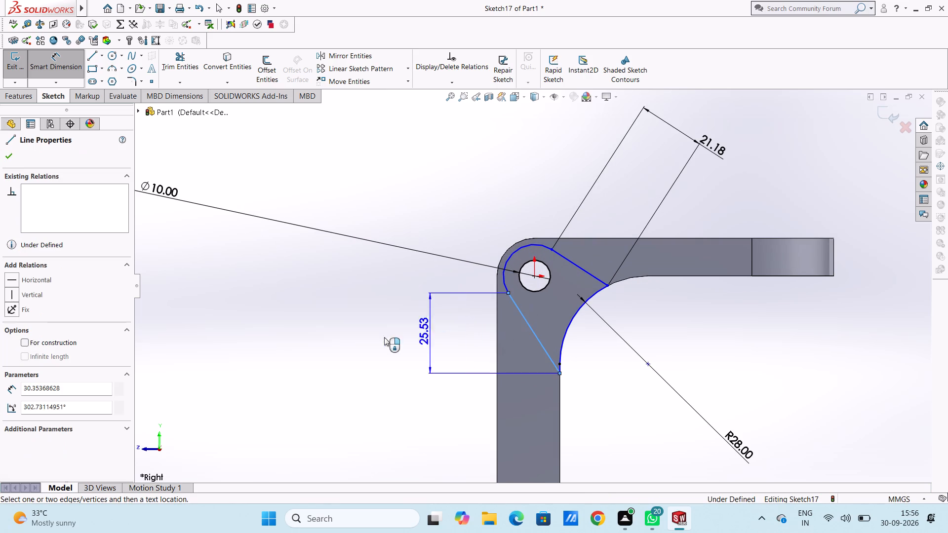
pyautogui.click(313, 333)
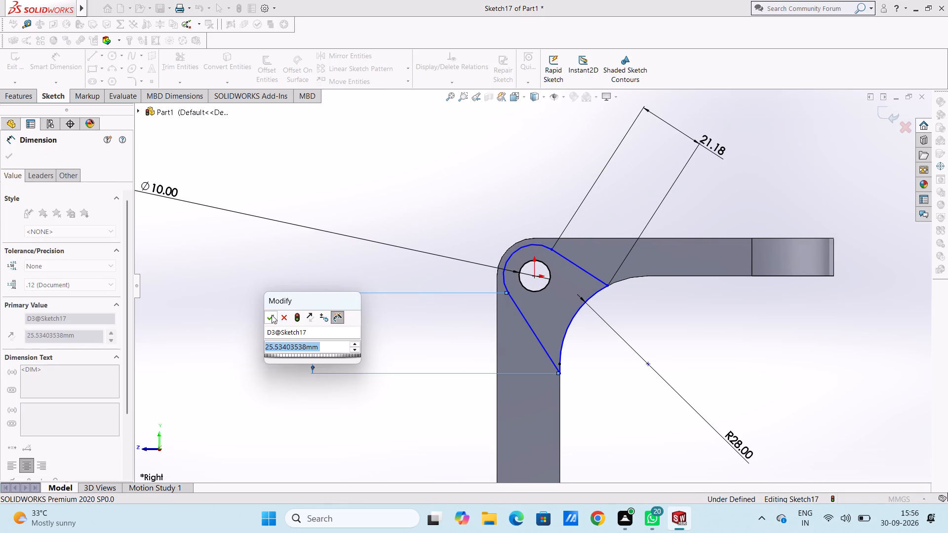
pyautogui.click(272, 315)
pyautogui.click(272, 315)
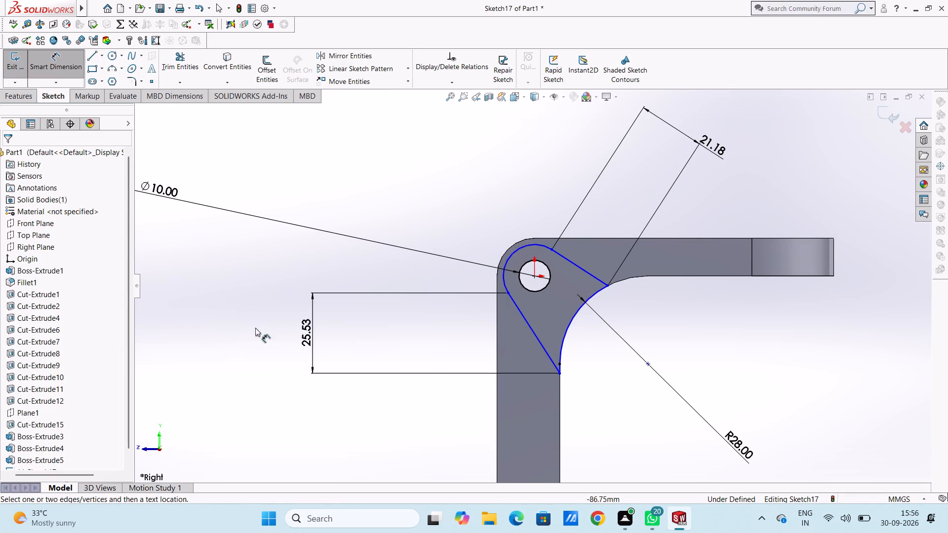
# Dimension the short vertical segment below the R28 arc, keeping its drawn length.
pyautogui.scroll(3, 592, 334)
pyautogui.scroll(-6, 566, 336)
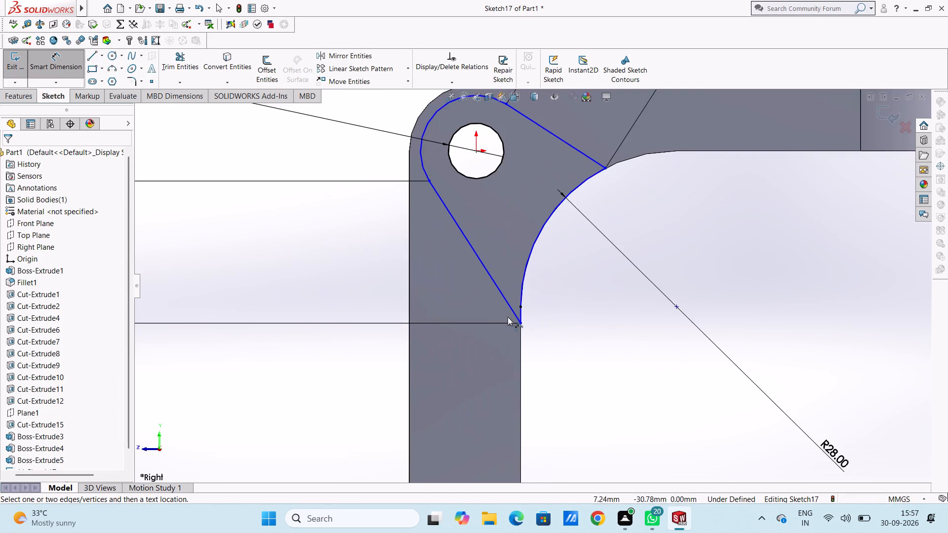
pyautogui.scroll(-3, 504, 311)
pyautogui.click(536, 306)
pyautogui.click(760, 319)
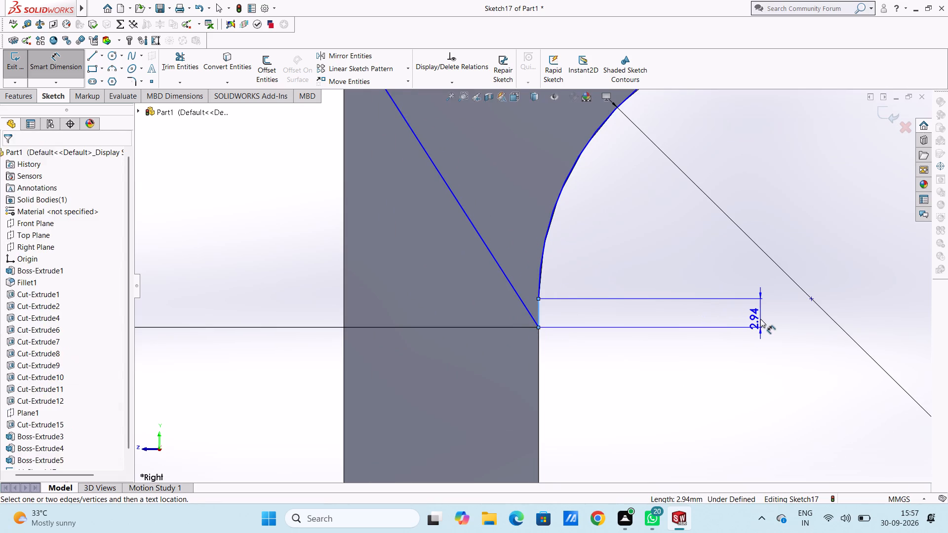
pyautogui.click(719, 305)
pyautogui.click(686, 313)
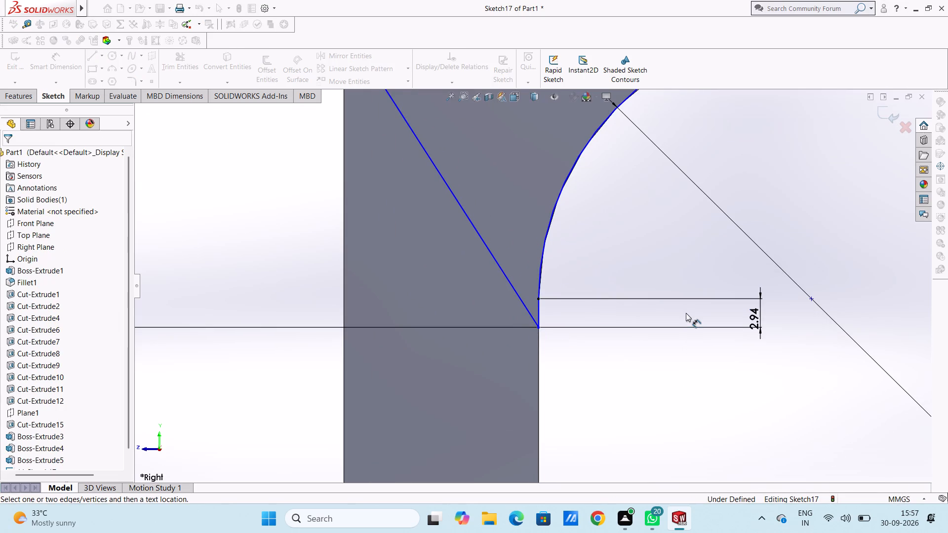
# Dimension the aligned distance from the hole centre to the corner where the upper slanted line meets the R28 arc.
pyautogui.scroll(10, 686, 313)
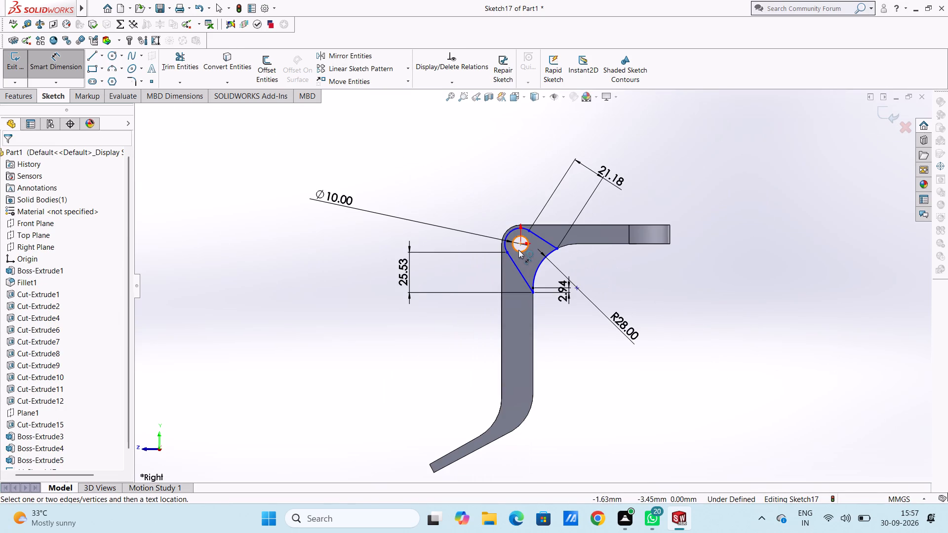
pyautogui.click(519, 245)
pyautogui.click(556, 251)
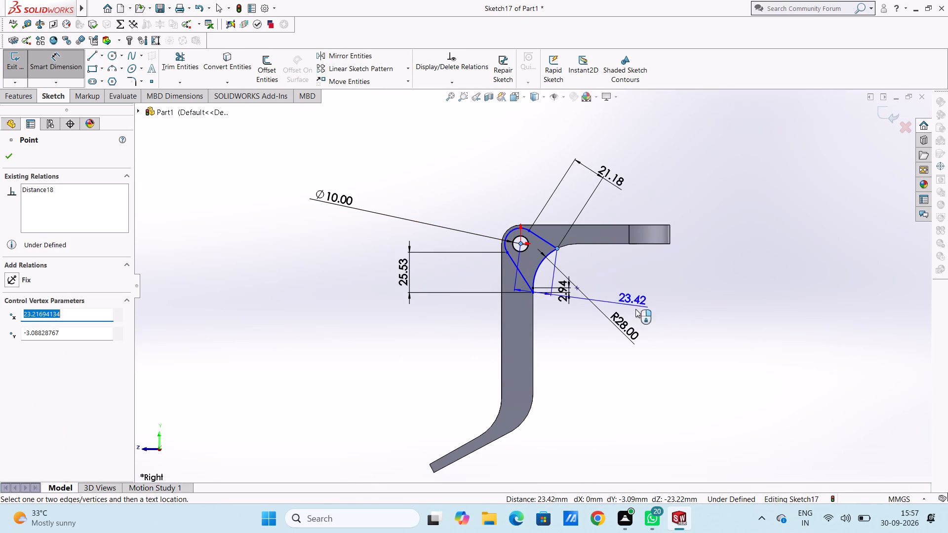
pyautogui.click(600, 377)
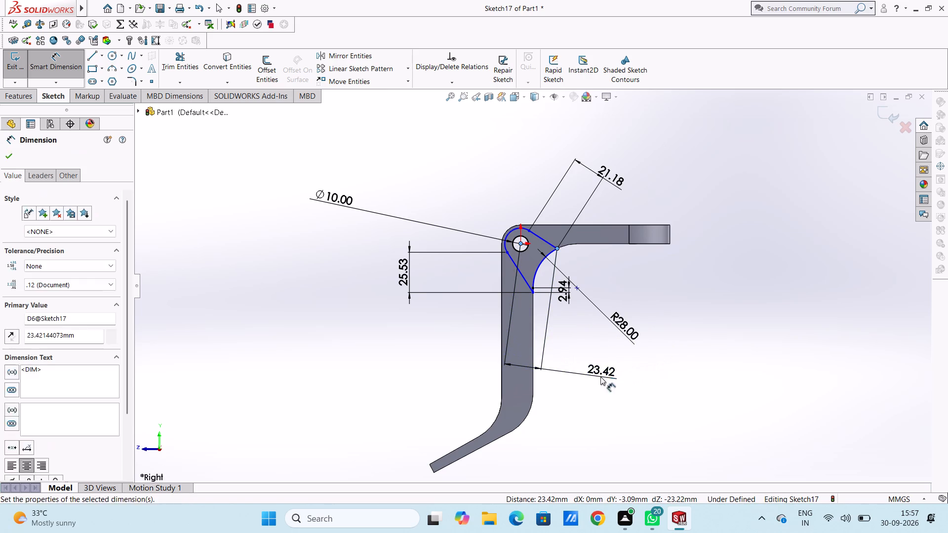
pyautogui.click(555, 362)
pyautogui.click(432, 374)
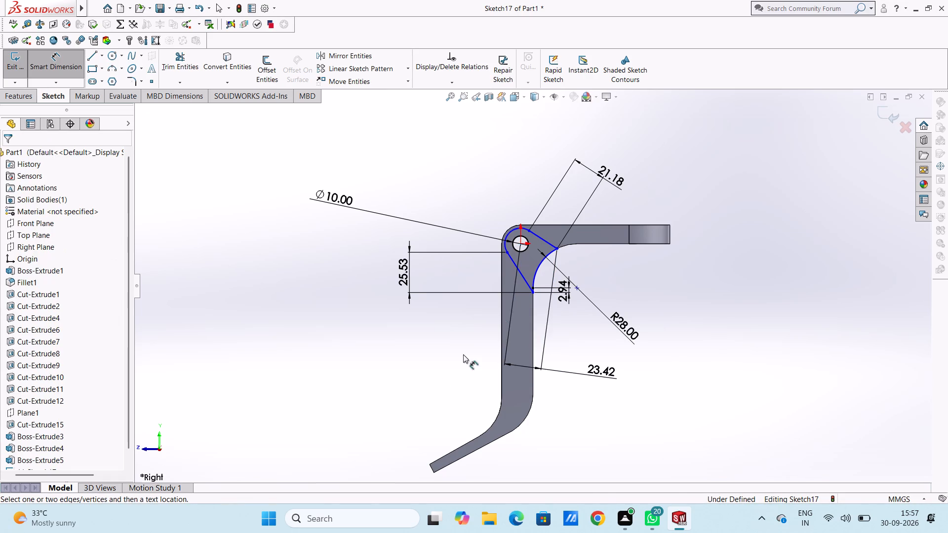
# Dimension the vertical distance from the hole centre to the profile's lowest corner.
pyautogui.click(520, 245)
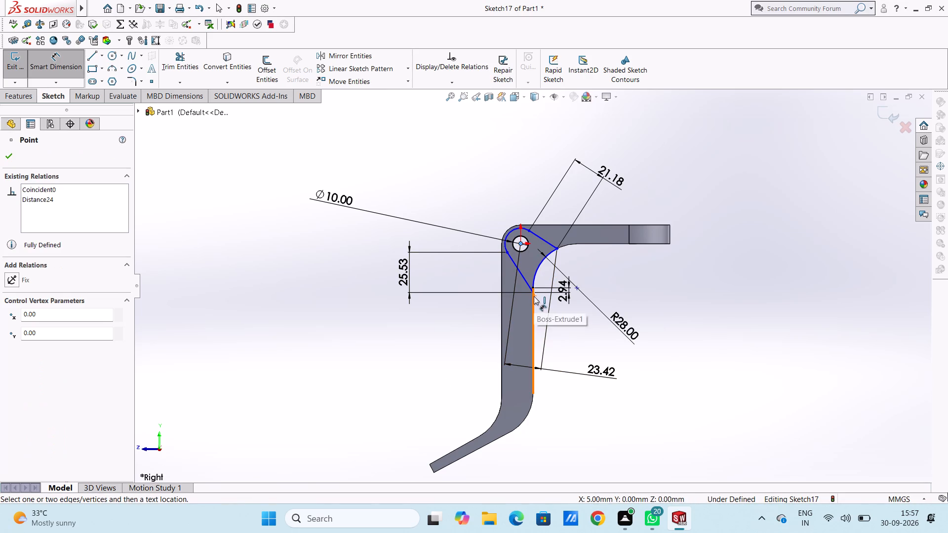
pyautogui.click(533, 293)
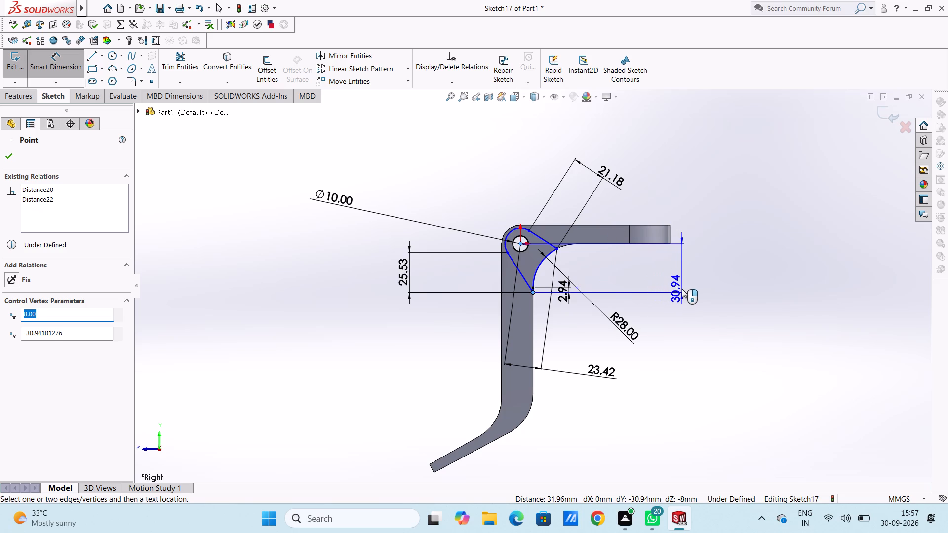
pyautogui.click(682, 289)
pyautogui.click(637, 274)
pyautogui.click(618, 277)
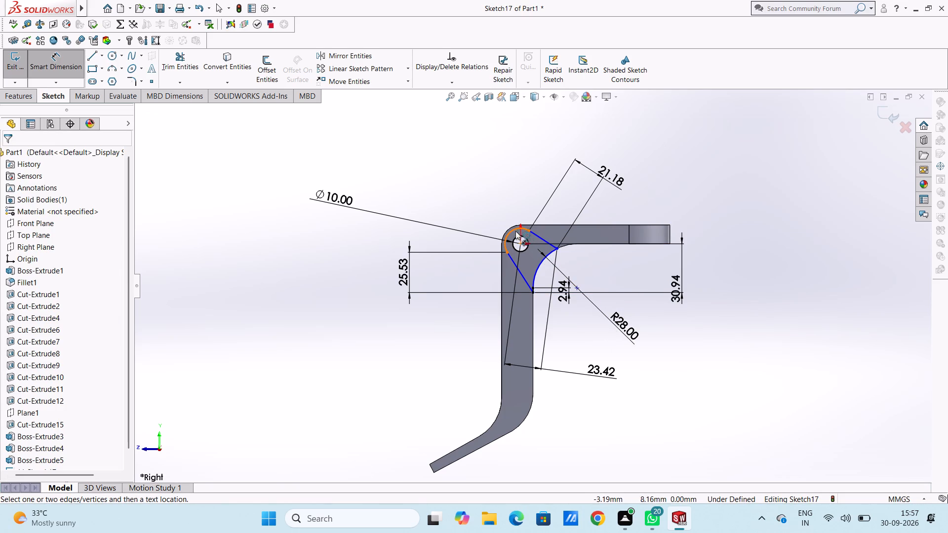
# Dimension the perpendicular distance from the hole centre to the lower slanted line, accepting 10 mm.
pyautogui.scroll(-3, 521, 248)
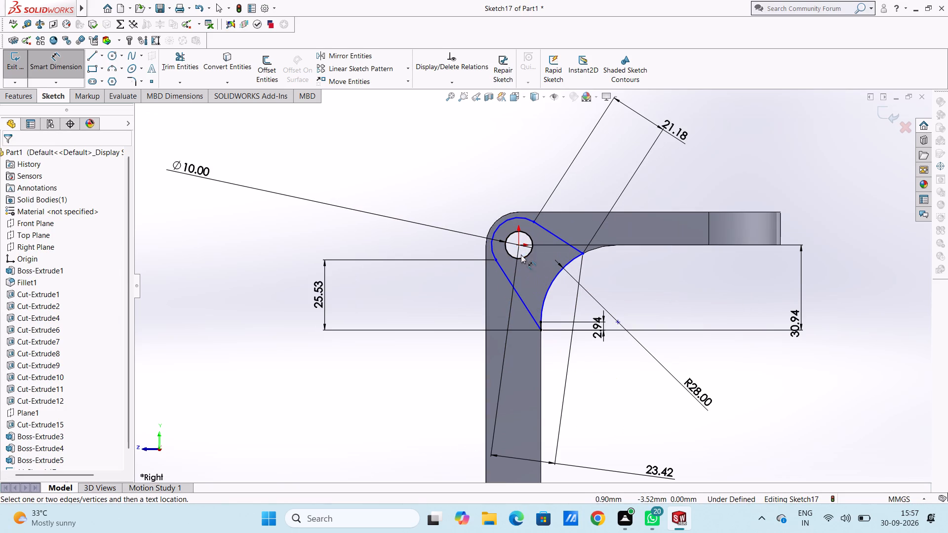
pyautogui.click(518, 243)
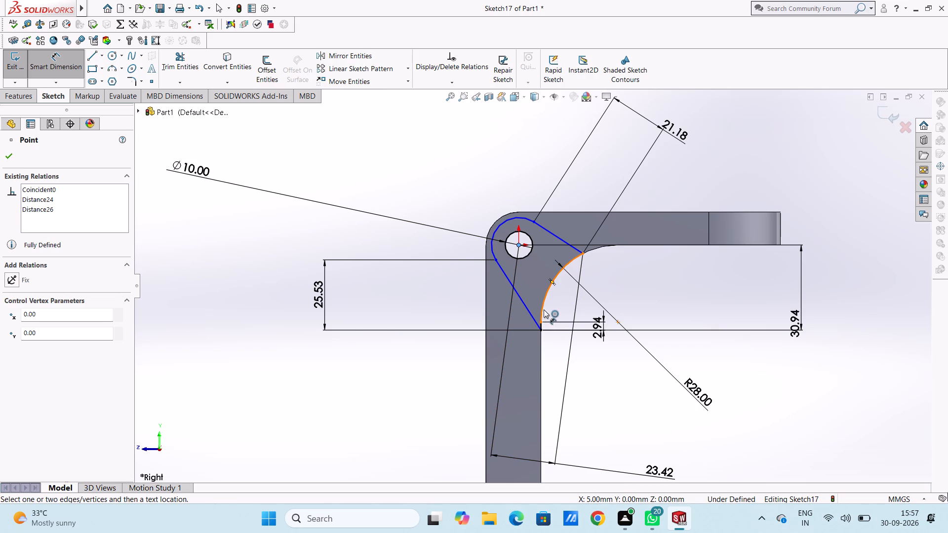
pyautogui.click(524, 304)
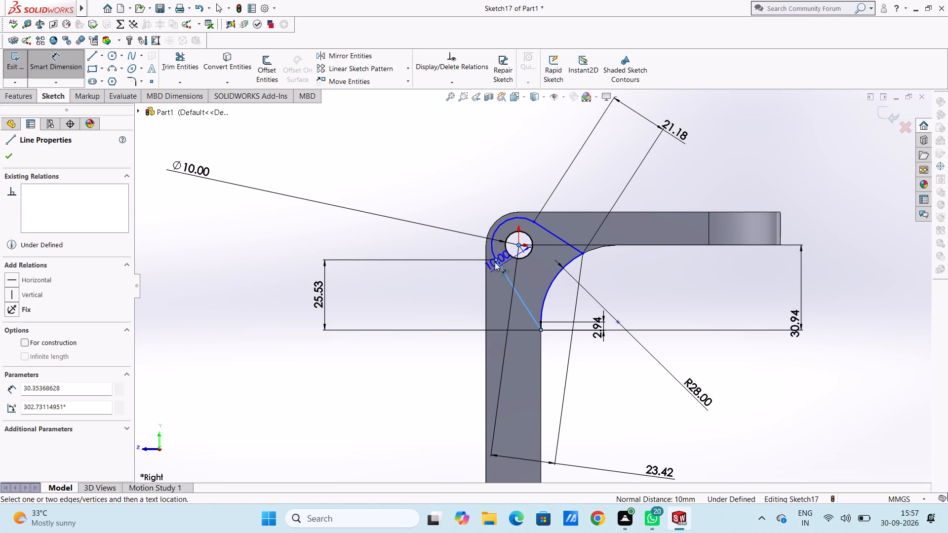
pyautogui.click(449, 152)
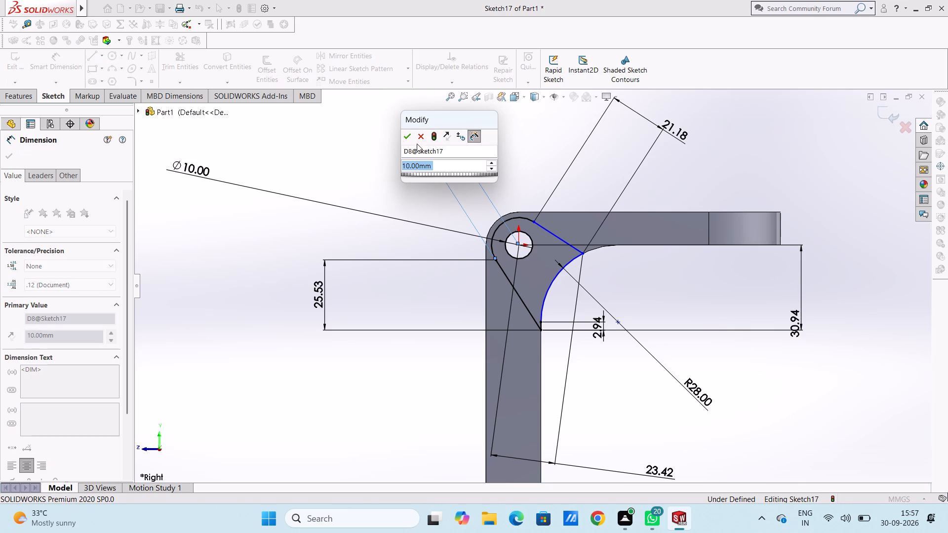
pyautogui.click(410, 137)
pyautogui.click(399, 152)
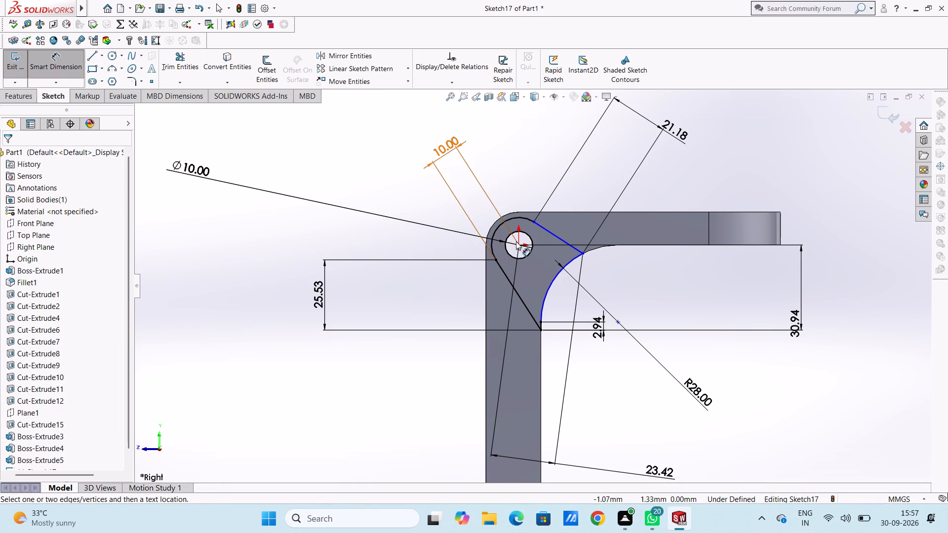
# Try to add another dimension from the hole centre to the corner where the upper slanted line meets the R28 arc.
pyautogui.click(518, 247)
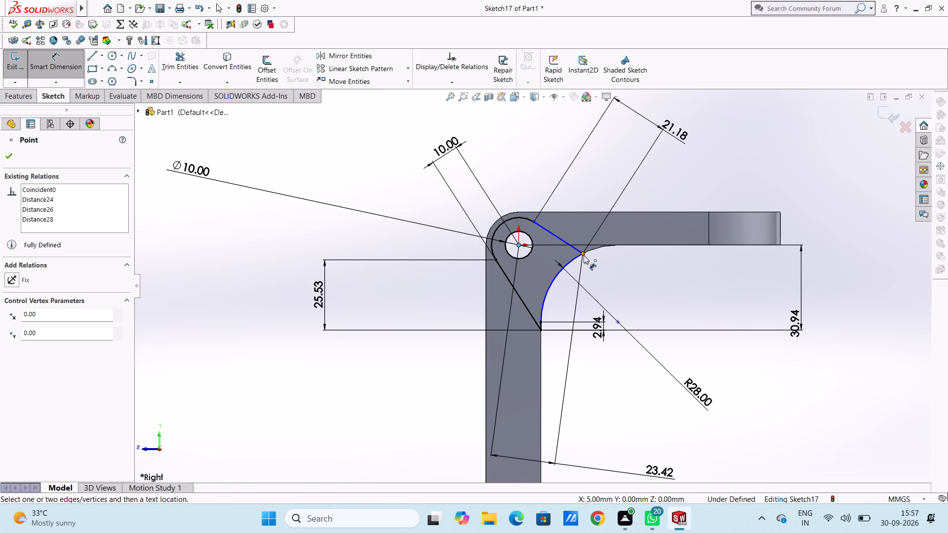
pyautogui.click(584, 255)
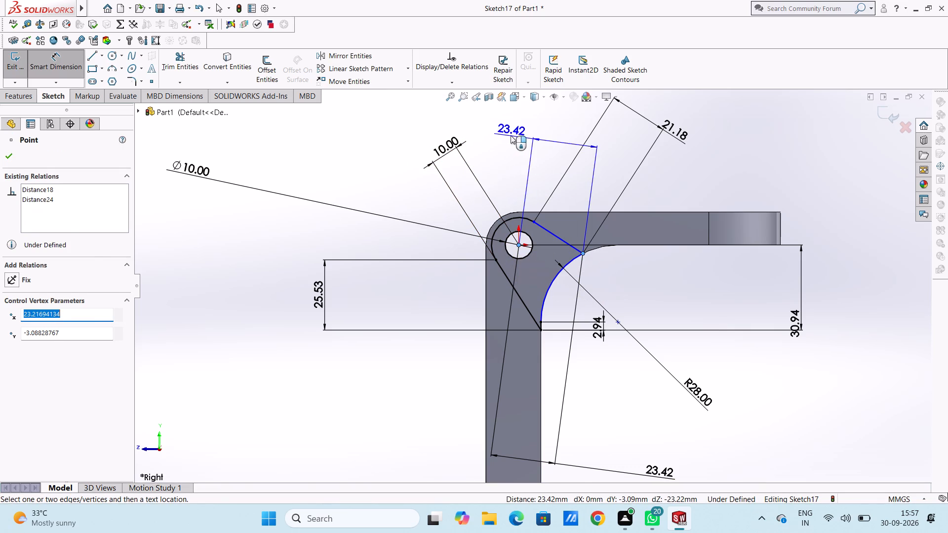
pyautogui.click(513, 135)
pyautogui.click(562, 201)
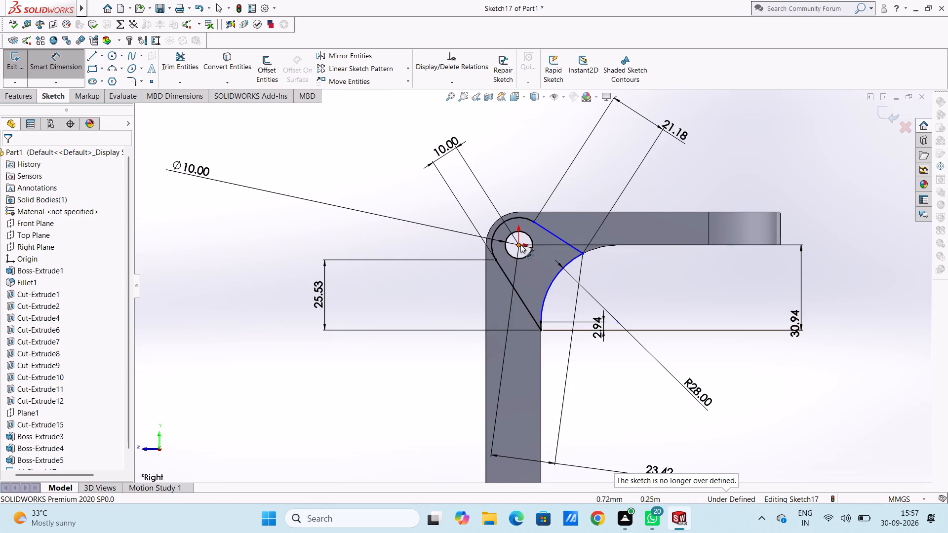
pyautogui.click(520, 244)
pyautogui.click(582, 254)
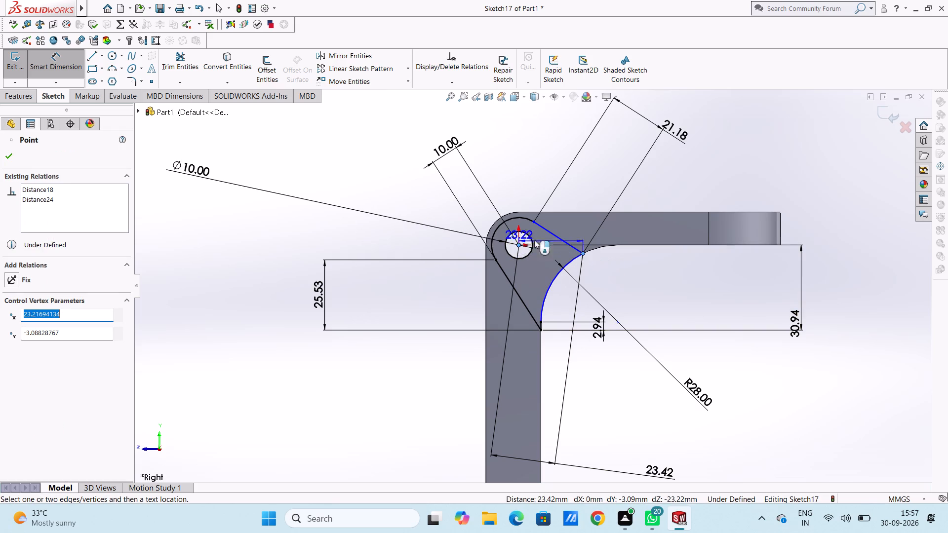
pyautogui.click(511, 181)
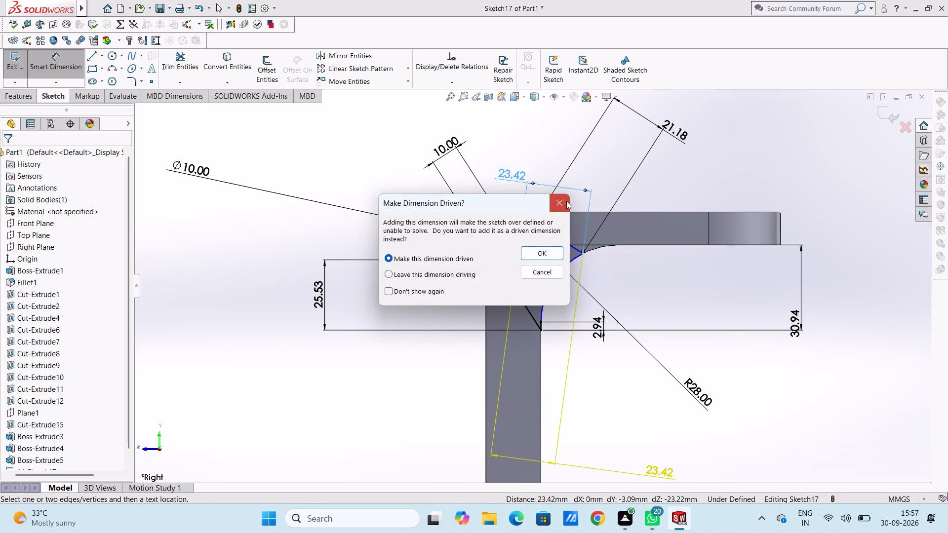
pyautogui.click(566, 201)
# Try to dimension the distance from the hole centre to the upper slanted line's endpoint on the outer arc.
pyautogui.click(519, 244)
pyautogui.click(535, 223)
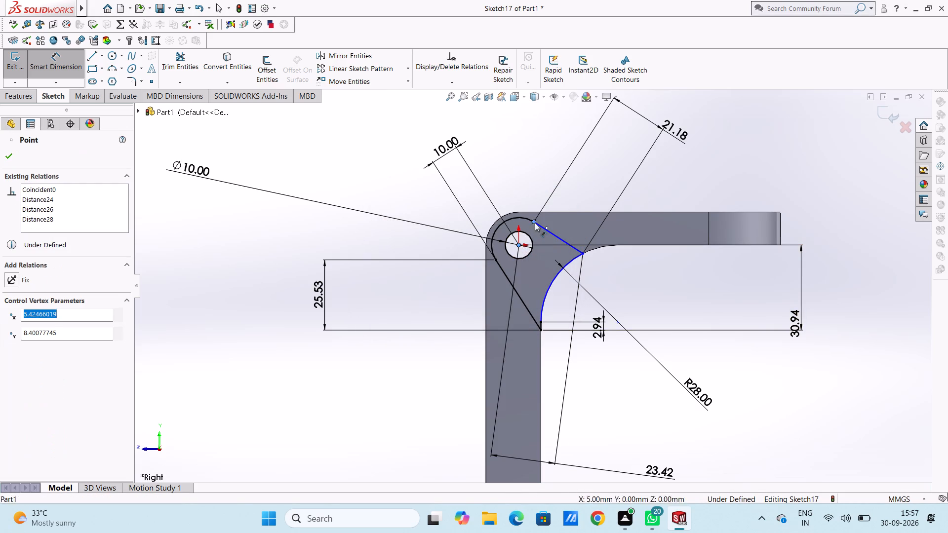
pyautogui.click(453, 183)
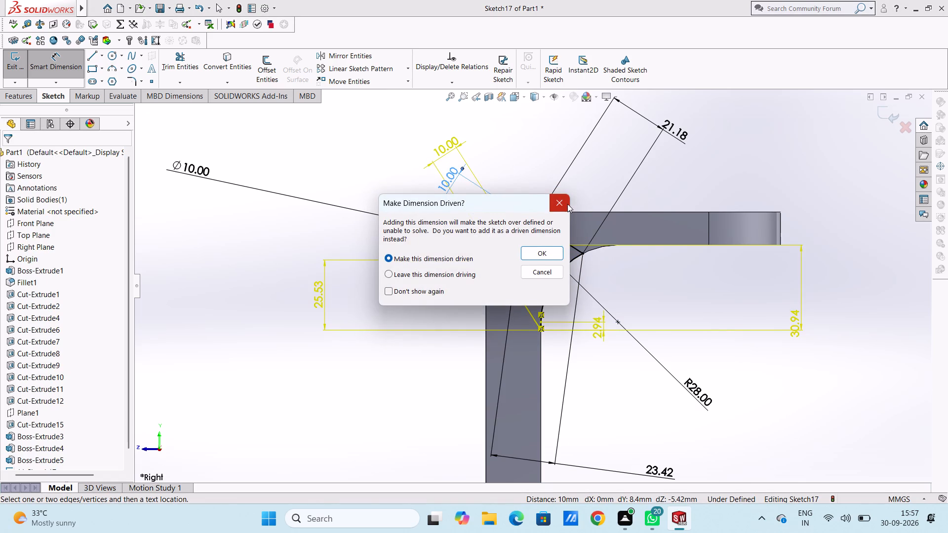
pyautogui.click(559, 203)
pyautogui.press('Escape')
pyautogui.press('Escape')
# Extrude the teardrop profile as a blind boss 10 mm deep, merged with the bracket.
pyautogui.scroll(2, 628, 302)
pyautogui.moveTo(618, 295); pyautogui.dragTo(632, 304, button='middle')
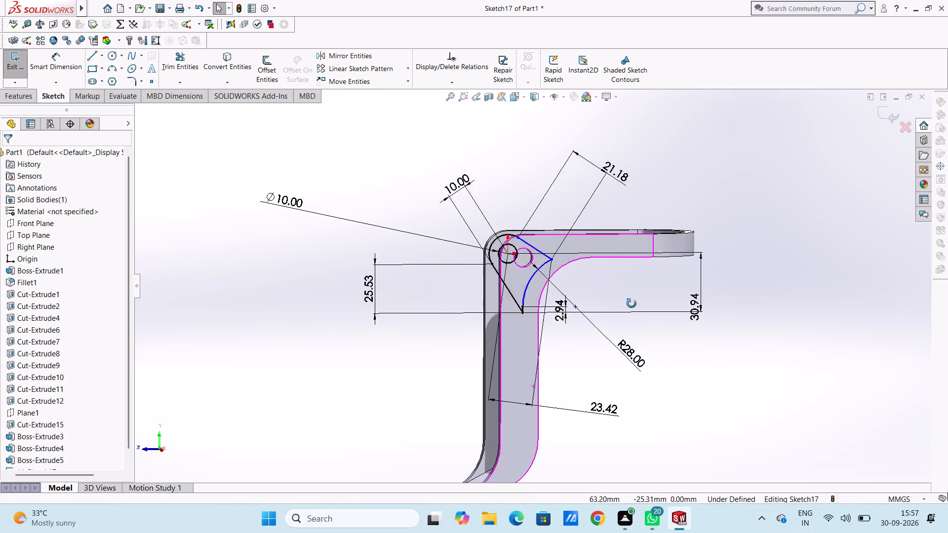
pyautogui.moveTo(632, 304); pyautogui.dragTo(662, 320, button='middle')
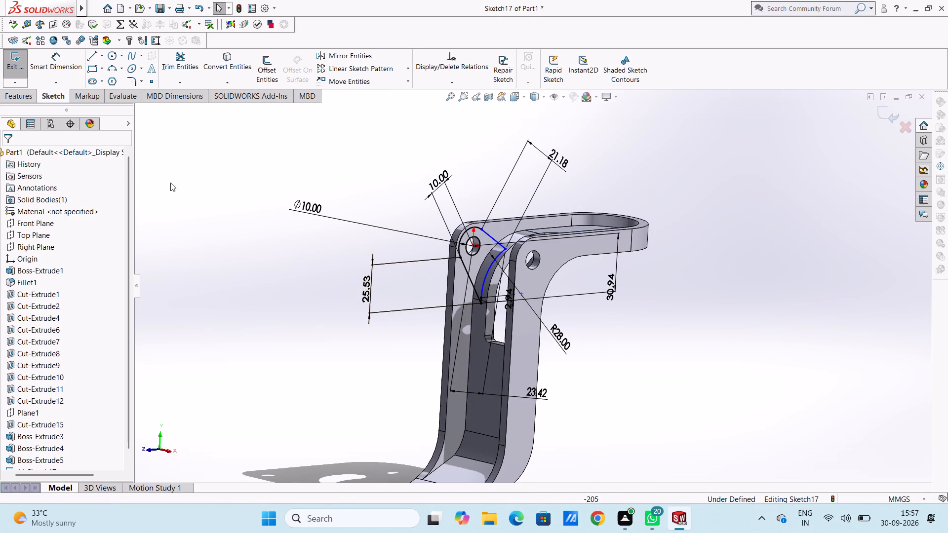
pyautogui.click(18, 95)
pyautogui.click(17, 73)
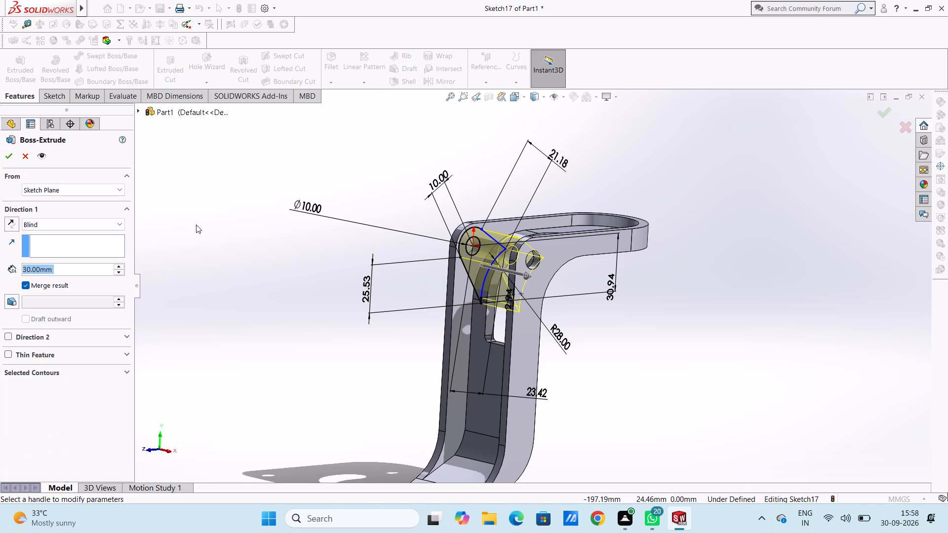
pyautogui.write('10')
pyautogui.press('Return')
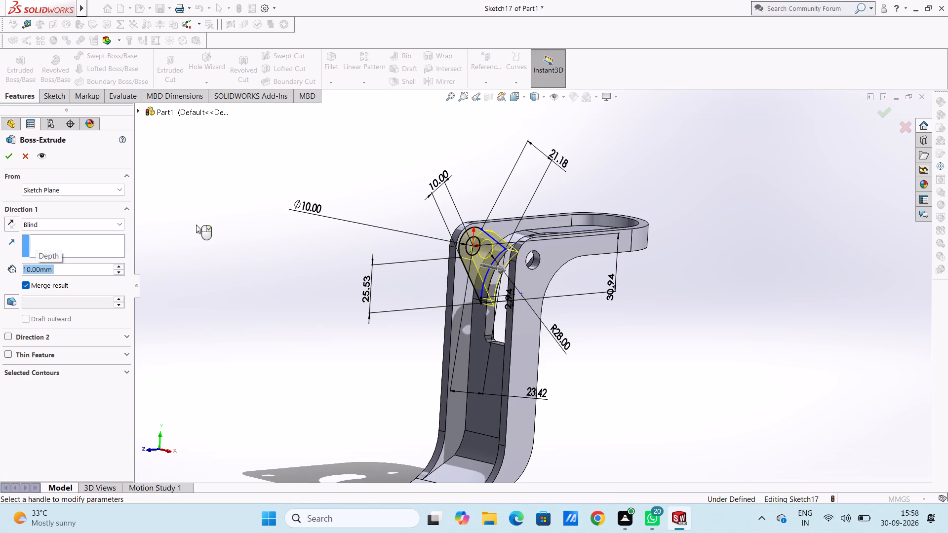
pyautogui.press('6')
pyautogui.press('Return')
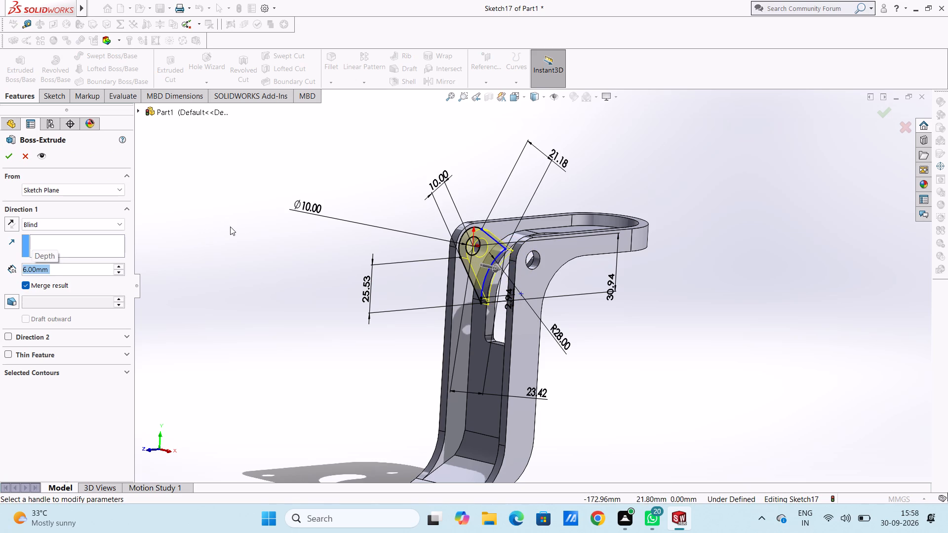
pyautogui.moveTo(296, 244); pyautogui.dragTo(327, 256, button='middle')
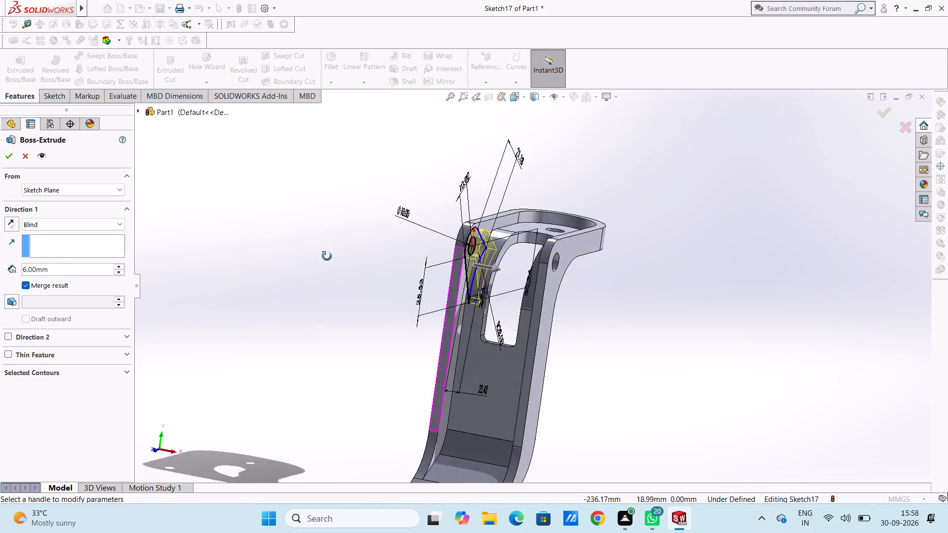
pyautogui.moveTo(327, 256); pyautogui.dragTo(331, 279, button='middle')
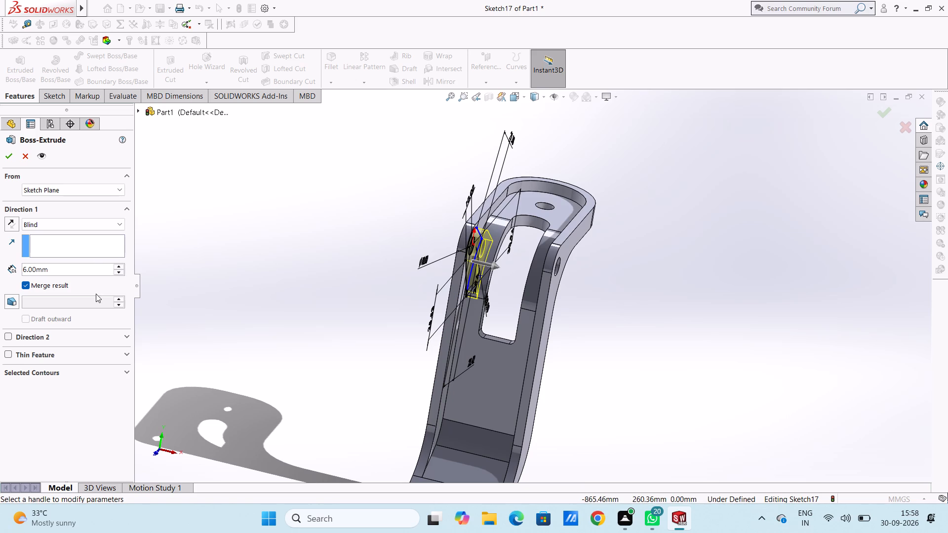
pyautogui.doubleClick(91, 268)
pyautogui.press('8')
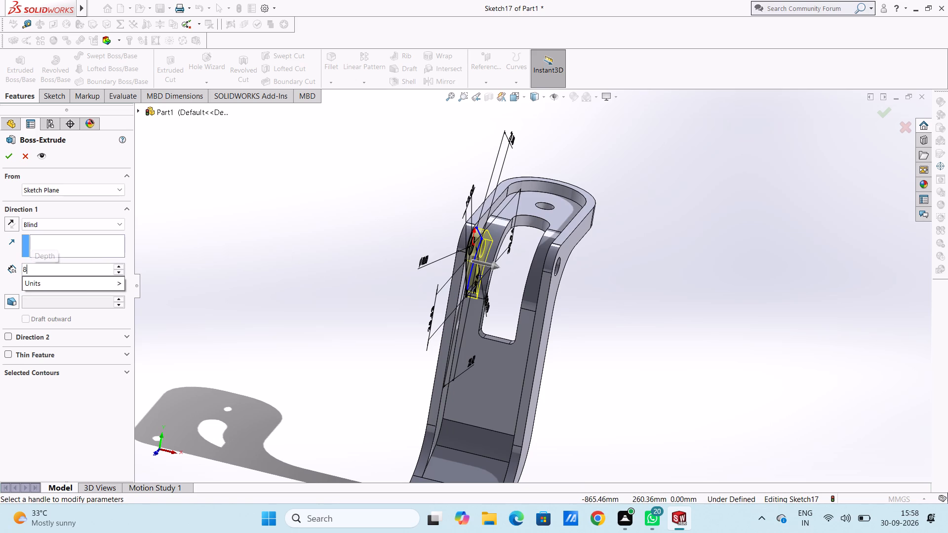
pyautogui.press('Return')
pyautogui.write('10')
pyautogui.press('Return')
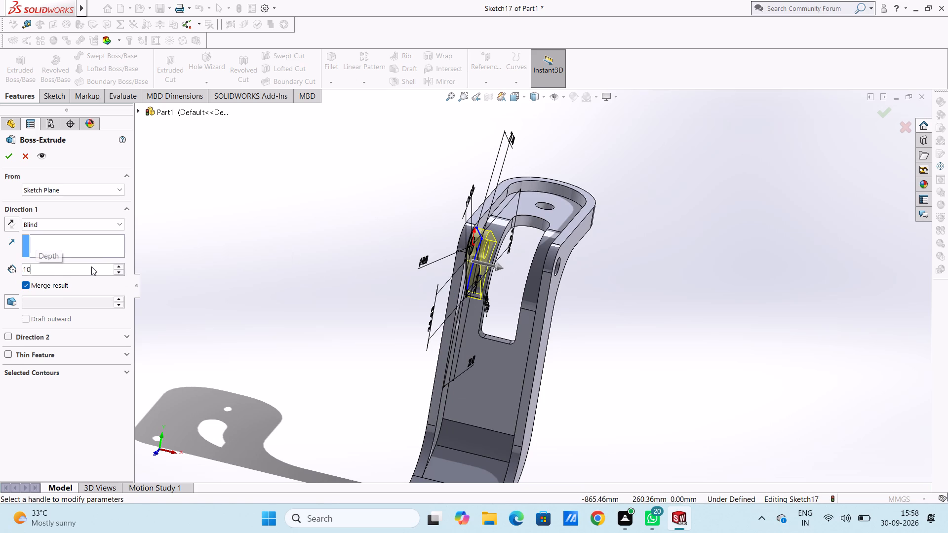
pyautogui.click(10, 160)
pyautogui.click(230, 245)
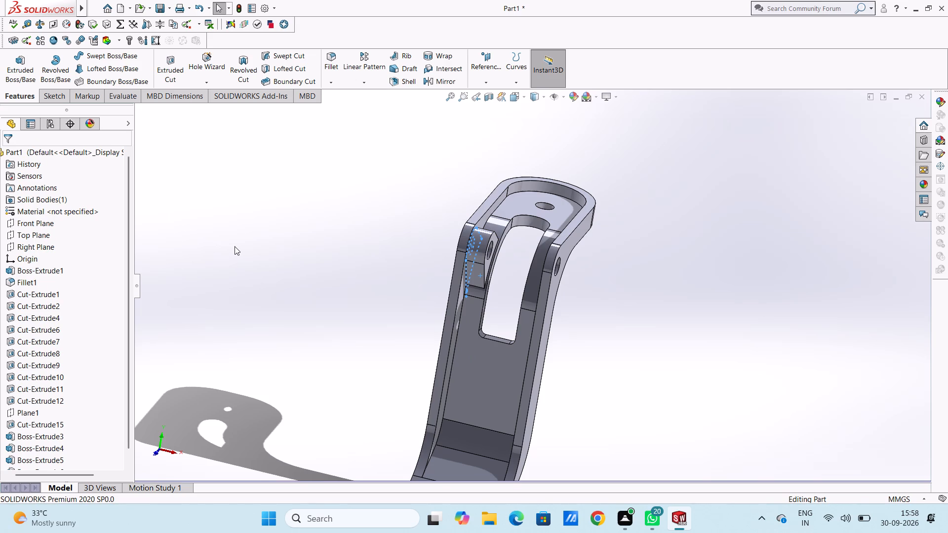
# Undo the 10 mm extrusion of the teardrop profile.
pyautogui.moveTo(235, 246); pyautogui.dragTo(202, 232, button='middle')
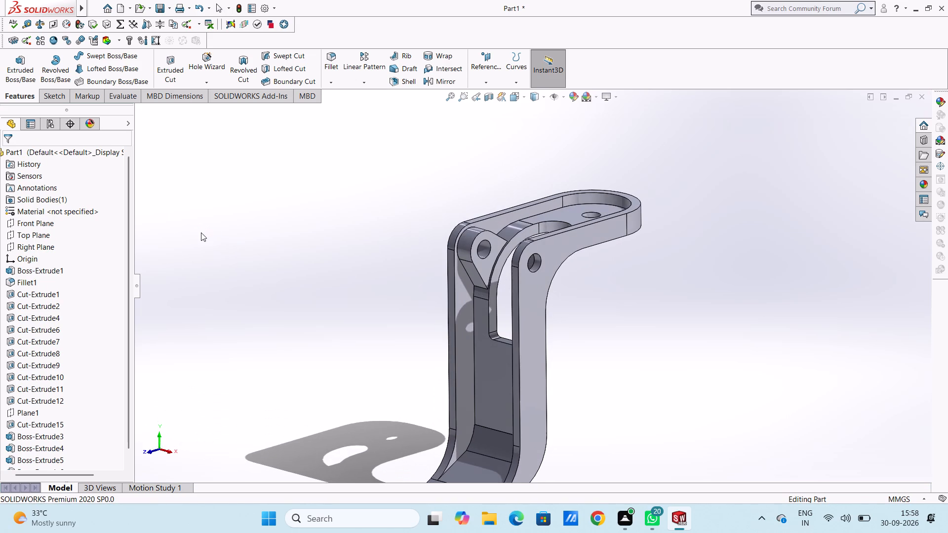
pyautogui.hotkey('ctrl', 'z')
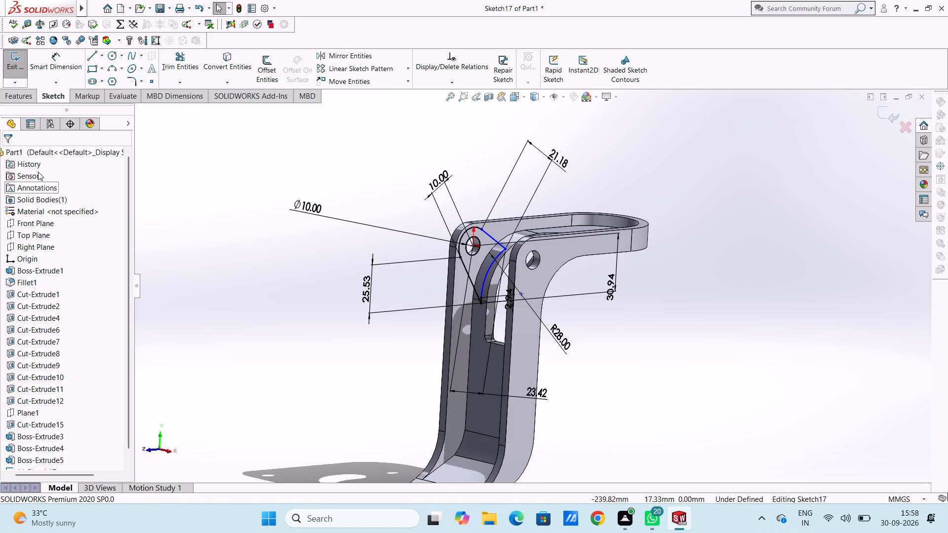
# Extrude the teardrop profile as a blind boss 11 mm deep, merged with the bracket.
pyautogui.click(20, 96)
pyautogui.click(18, 66)
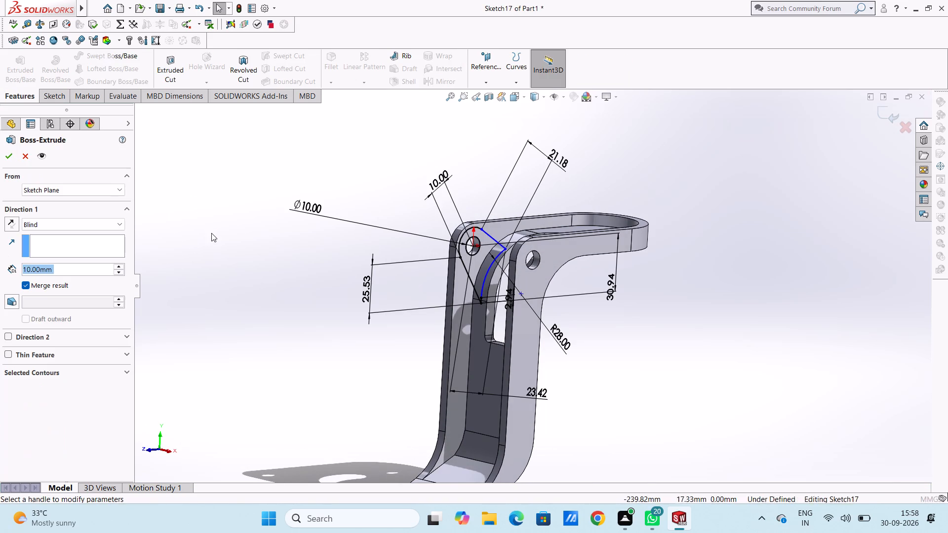
pyautogui.write('11')
pyautogui.press('Return')
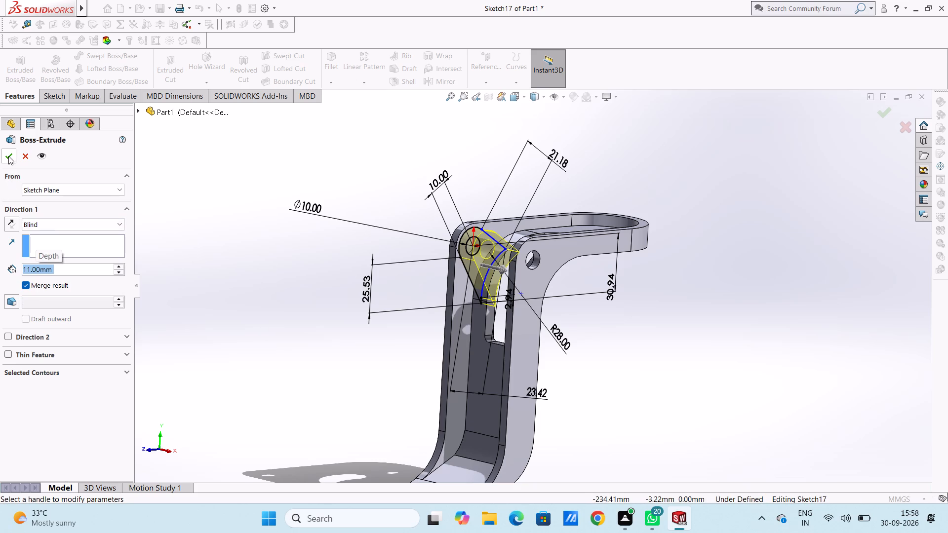
pyautogui.click(8, 156)
pyautogui.click(226, 283)
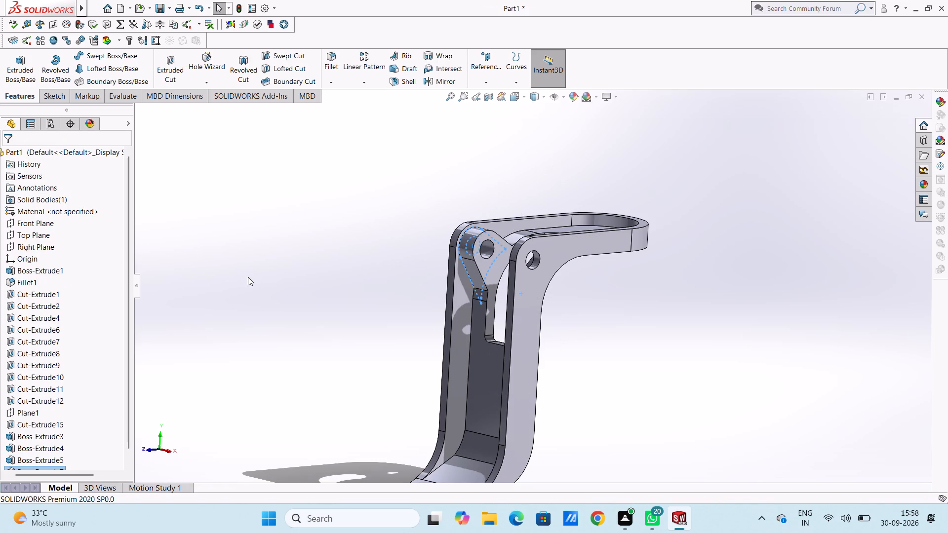
# Examine the teardrop boss and the bracket's two side walls from several sides.
pyautogui.moveTo(253, 280); pyautogui.dragTo(237, 321, button='middle')
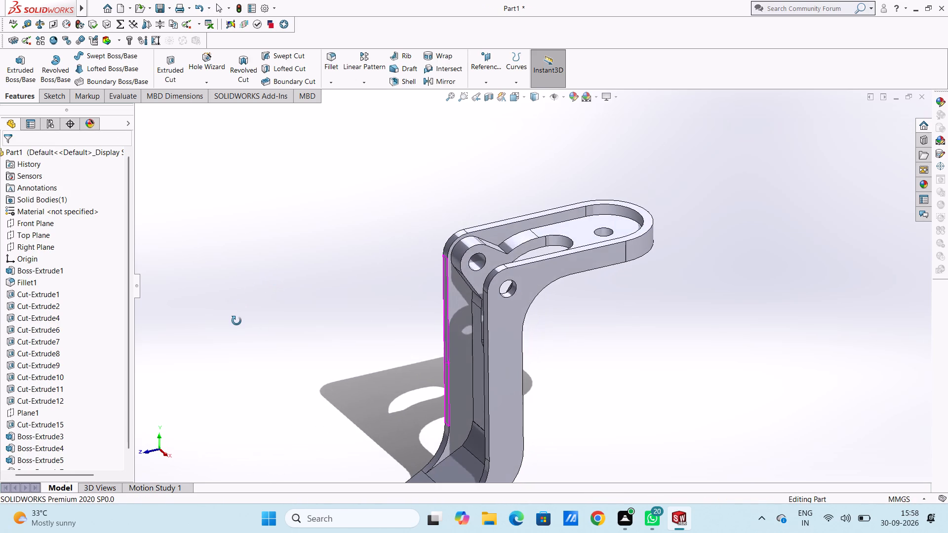
pyautogui.moveTo(237, 321); pyautogui.dragTo(246, 274, button='middle')
pyautogui.moveTo(306, 306); pyautogui.dragTo(282, 383, button='middle')
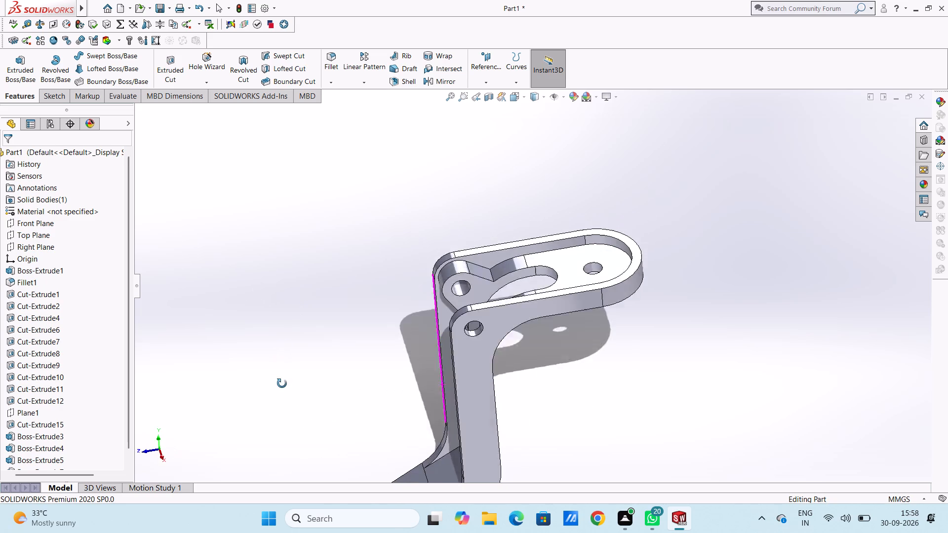
pyautogui.moveTo(282, 383); pyautogui.dragTo(289, 369, button='middle')
pyautogui.scroll(-1, 293, 352)
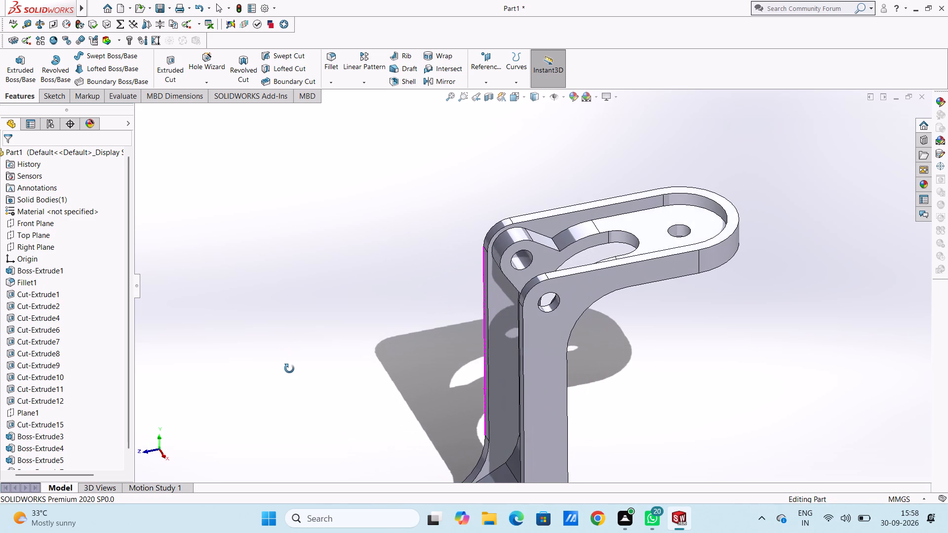
pyautogui.moveTo(289, 369); pyautogui.dragTo(323, 361, button='middle')
pyautogui.scroll(4, 321, 359)
pyautogui.moveTo(364, 331); pyautogui.dragTo(353, 307, button='middle')
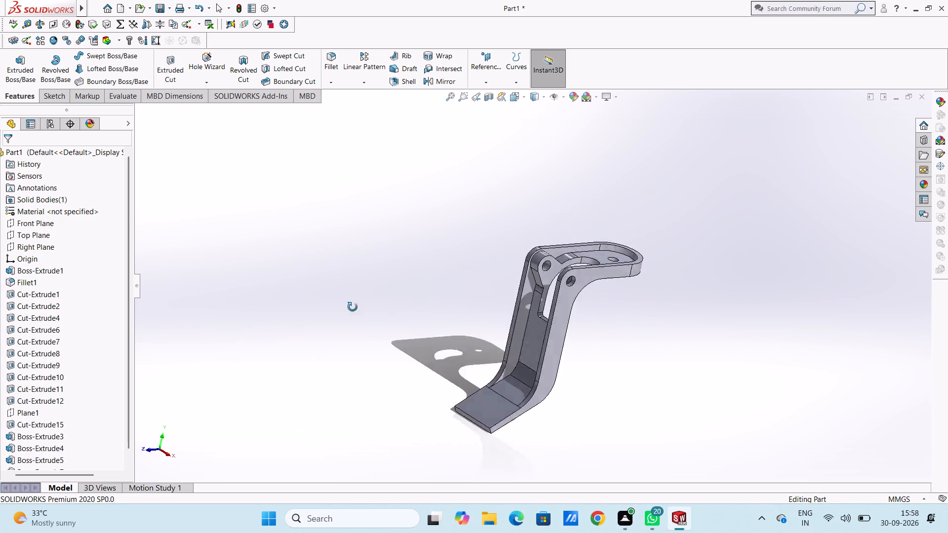
pyautogui.moveTo(353, 307); pyautogui.dragTo(437, 320, button='middle')
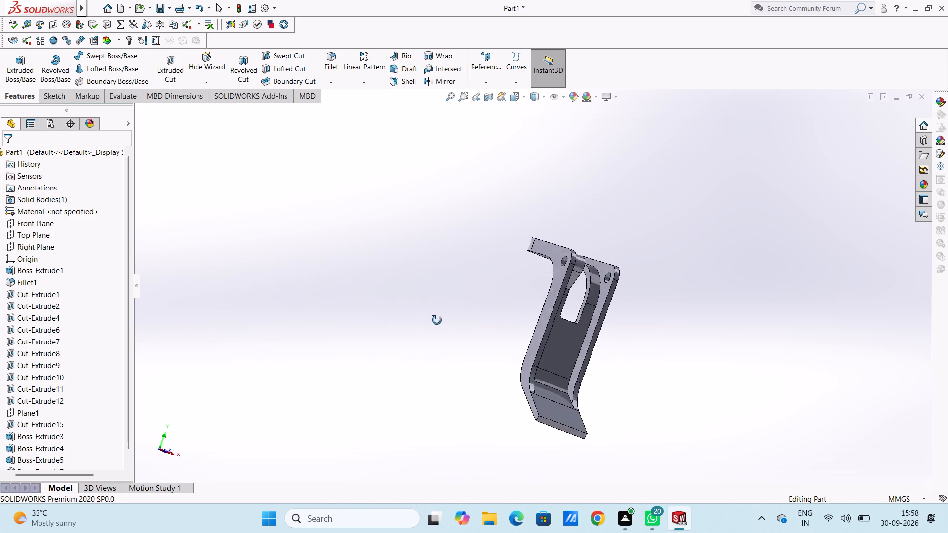
pyautogui.moveTo(437, 320); pyautogui.dragTo(306, 278, button='middle')
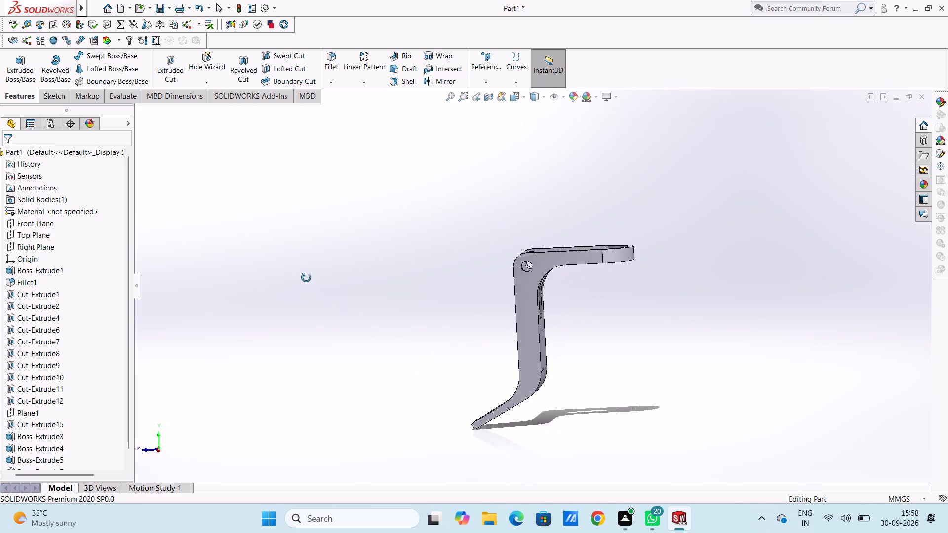
pyautogui.moveTo(306, 278); pyautogui.dragTo(520, 387, button='middle')
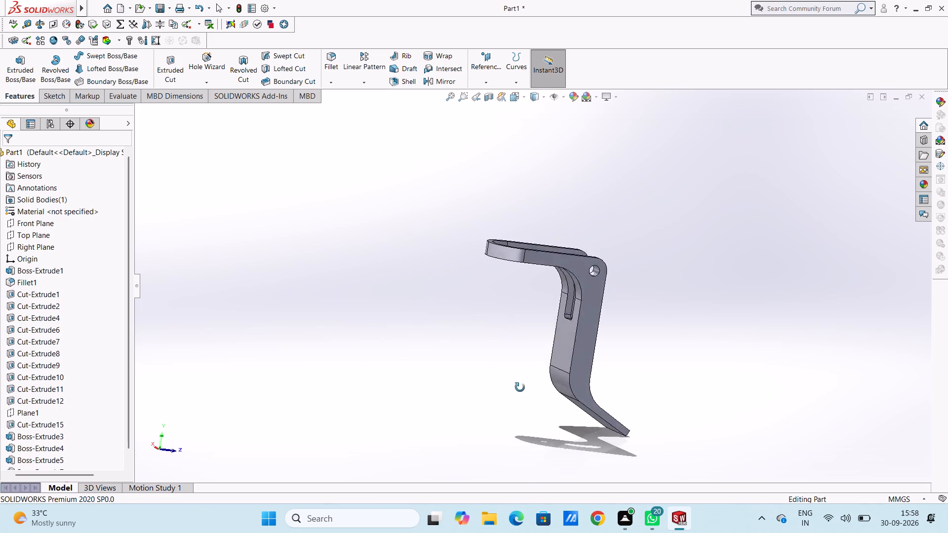
# On the opposite side wall's inner face, start a sketch and draw a 5 mm radius circle matching its hole.
pyautogui.moveTo(520, 387); pyautogui.dragTo(455, 407, button='middle')
pyautogui.scroll(-3, 578, 248)
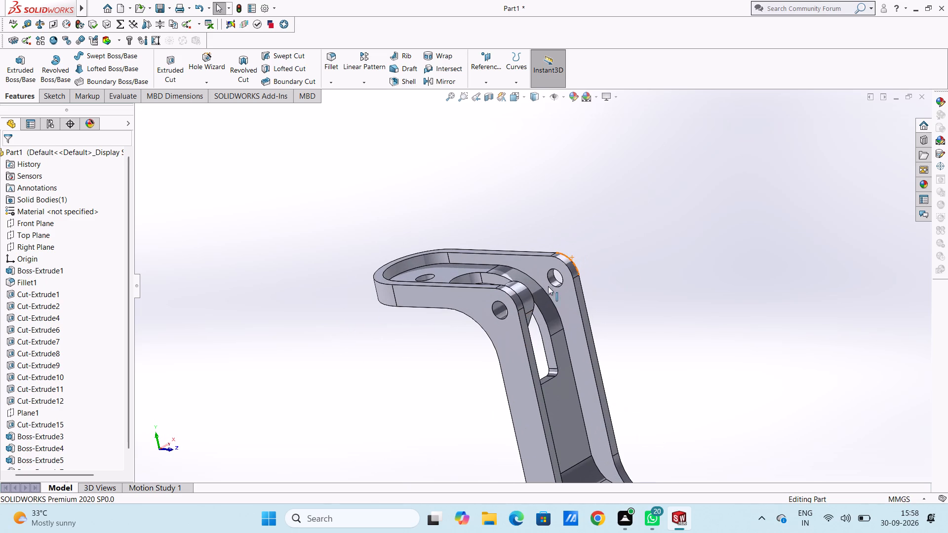
pyautogui.click(564, 306)
pyautogui.click(605, 281)
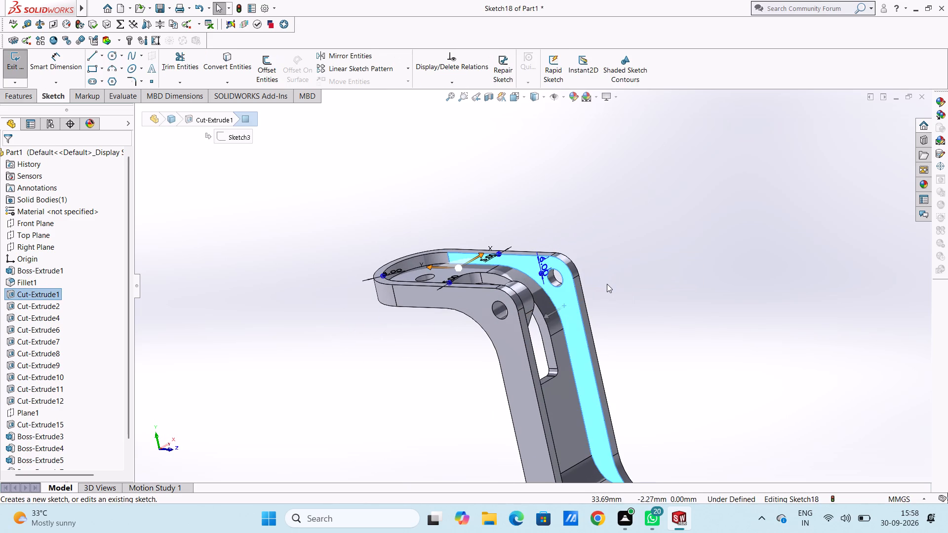
pyautogui.click(607, 284)
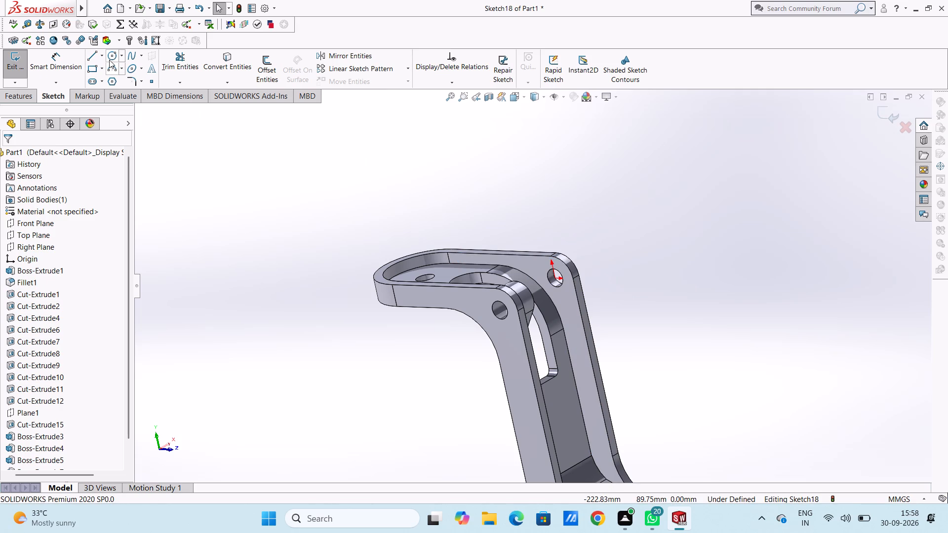
pyautogui.click(109, 60)
pyautogui.scroll(-3, 561, 287)
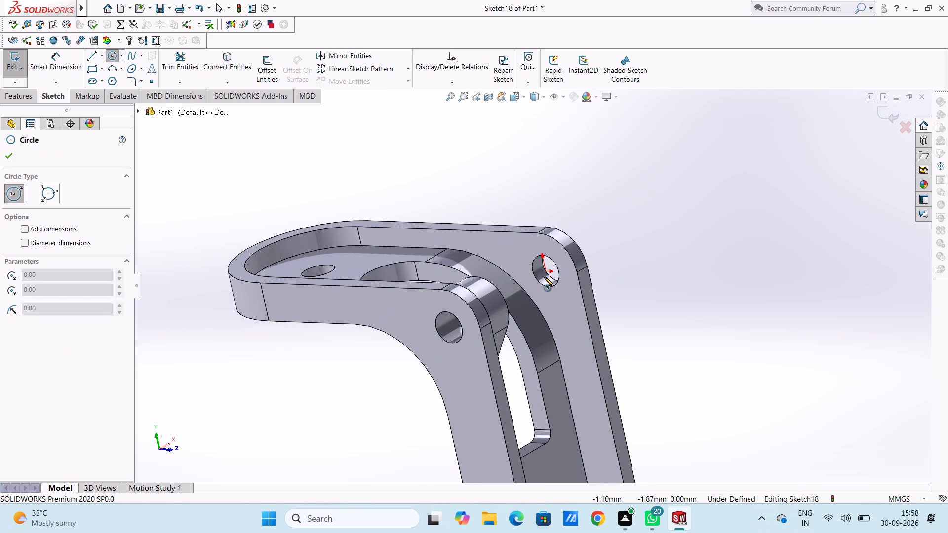
pyautogui.click(546, 273)
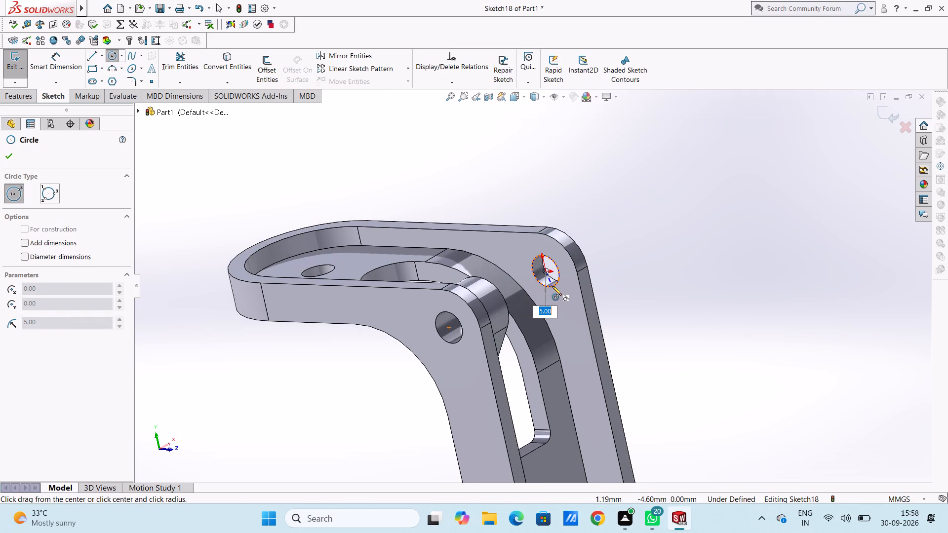
pyautogui.click(552, 286)
# Add a concentric circle of 10 mm radius around the hole's circle.
pyautogui.click(546, 271)
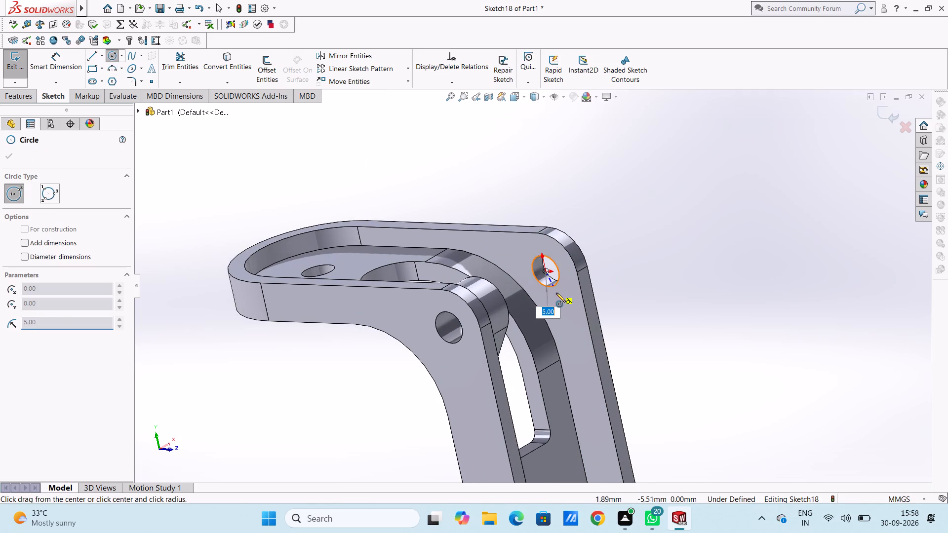
pyautogui.write('10')
pyautogui.press('Return')
pyautogui.press('Escape')
pyautogui.press('Escape')
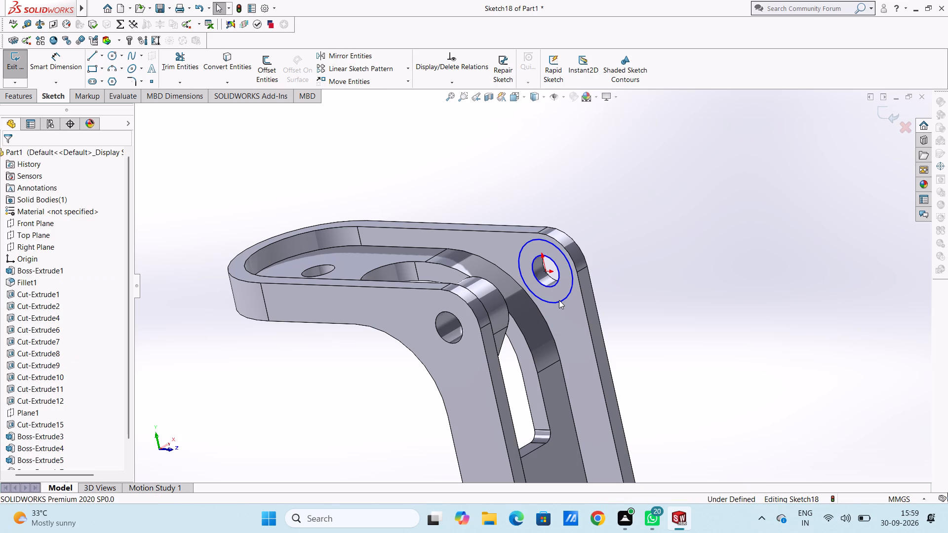
# Dimension the diameters of the outer and inner circles.
pyautogui.click(59, 63)
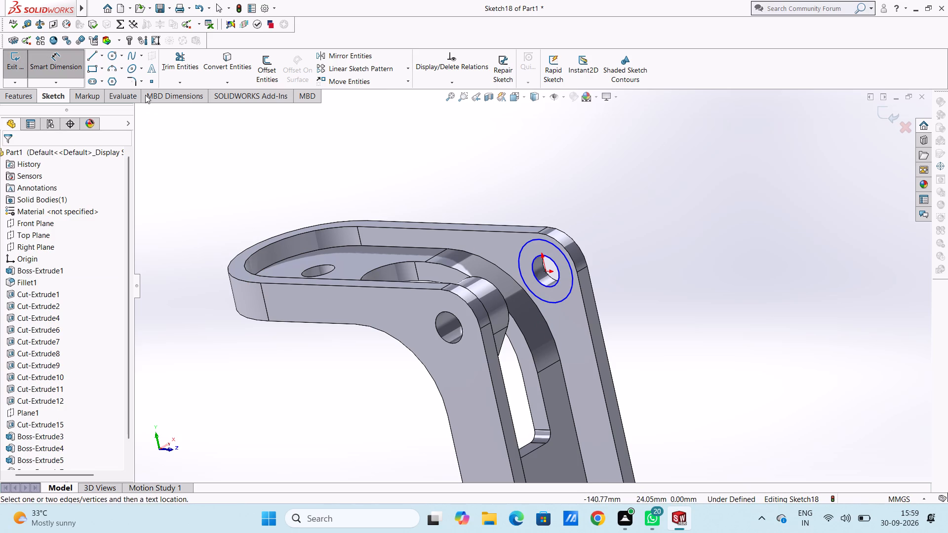
pyautogui.click(524, 245)
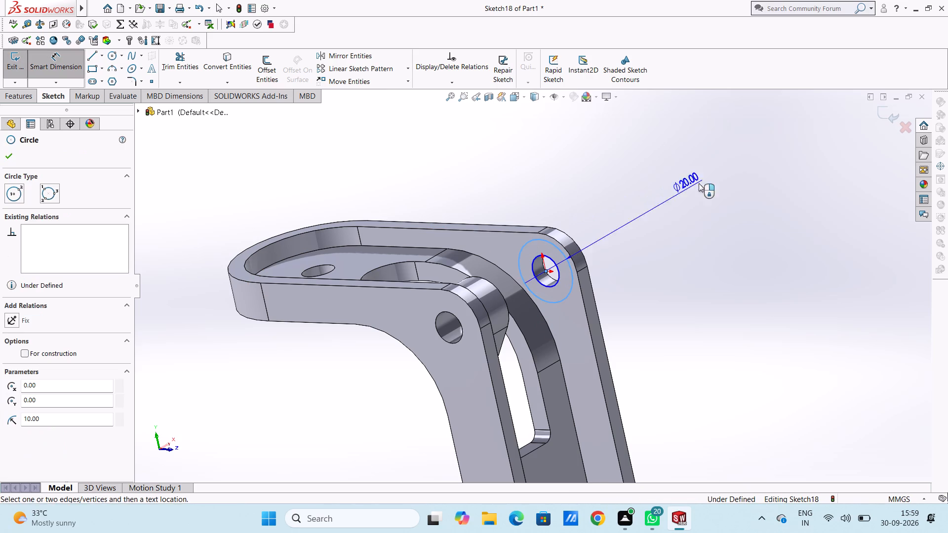
pyautogui.click(765, 174)
pyautogui.click(724, 158)
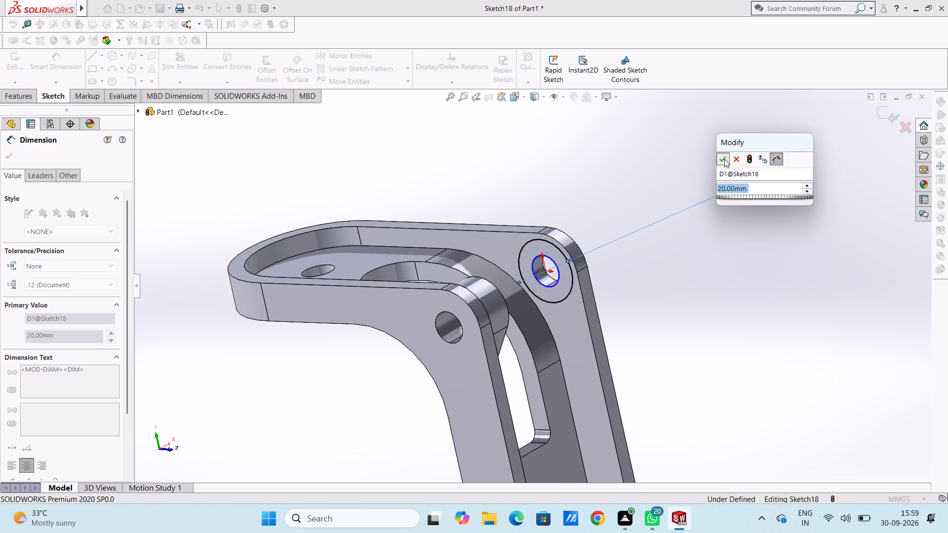
pyautogui.click(673, 175)
pyautogui.click(551, 258)
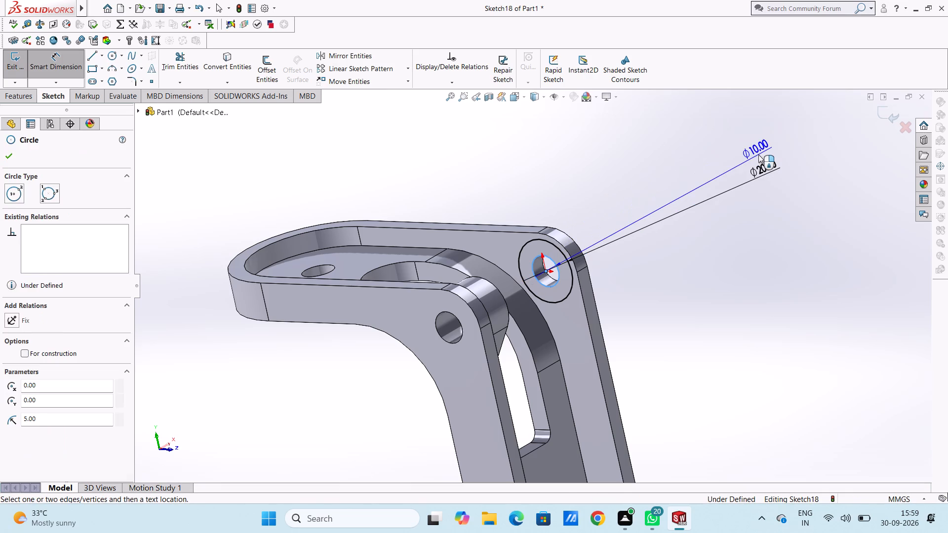
pyautogui.click(758, 154)
pyautogui.click(715, 139)
pyautogui.click(678, 147)
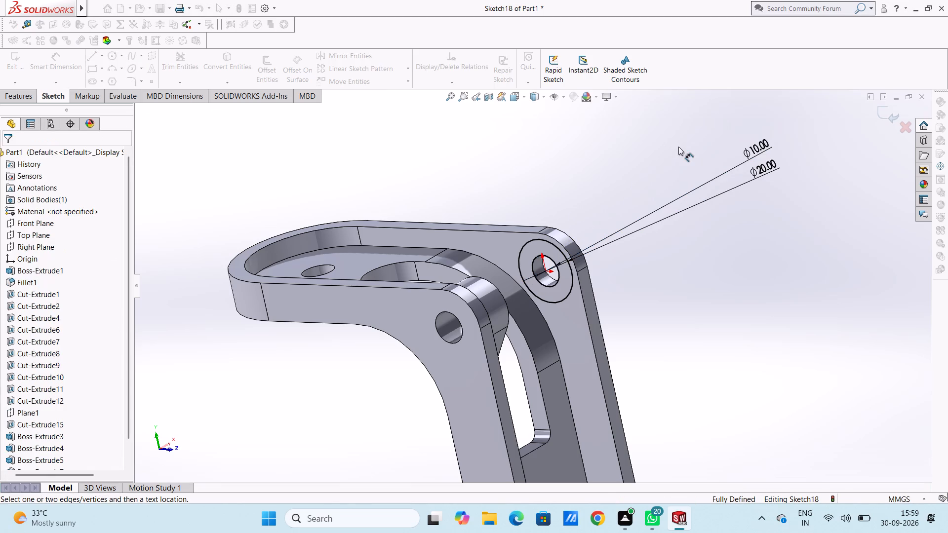
pyautogui.press('Escape')
pyautogui.press('Escape')
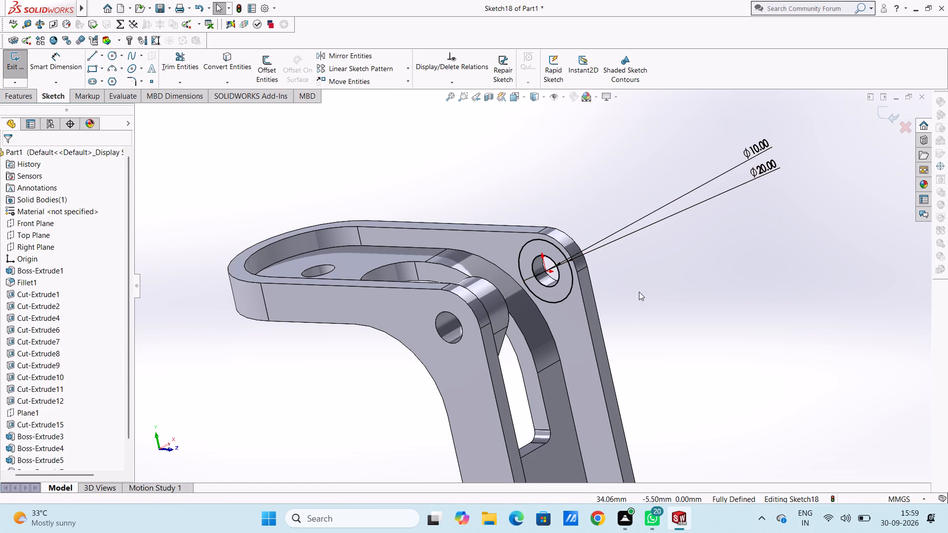
# Sketch a 45° diagonal line about 59 mm long from the rounded outer corner's midpoint through the hole centre.
pyautogui.moveTo(640, 292); pyautogui.dragTo(682, 245, button='middle')
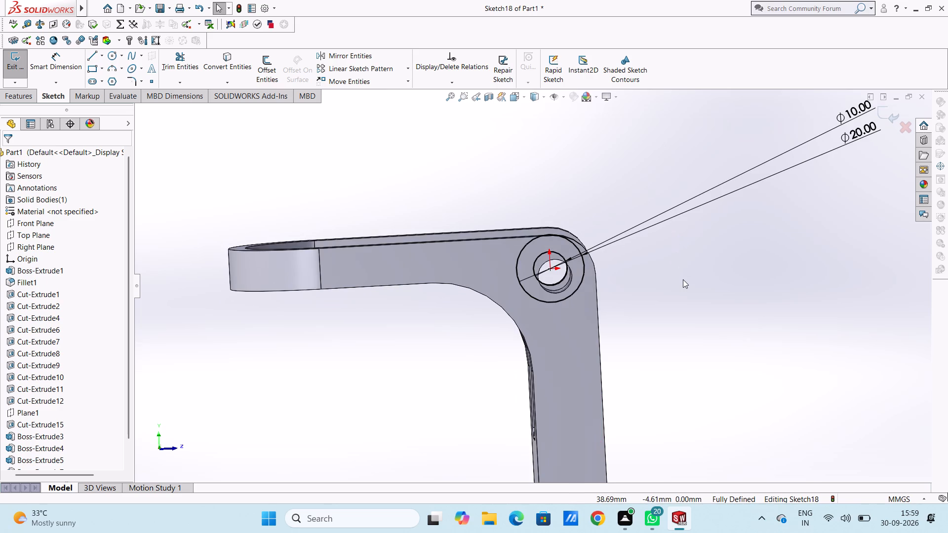
pyautogui.hotkey('ctrl', '3')
pyautogui.scroll(-1, 489, 184)
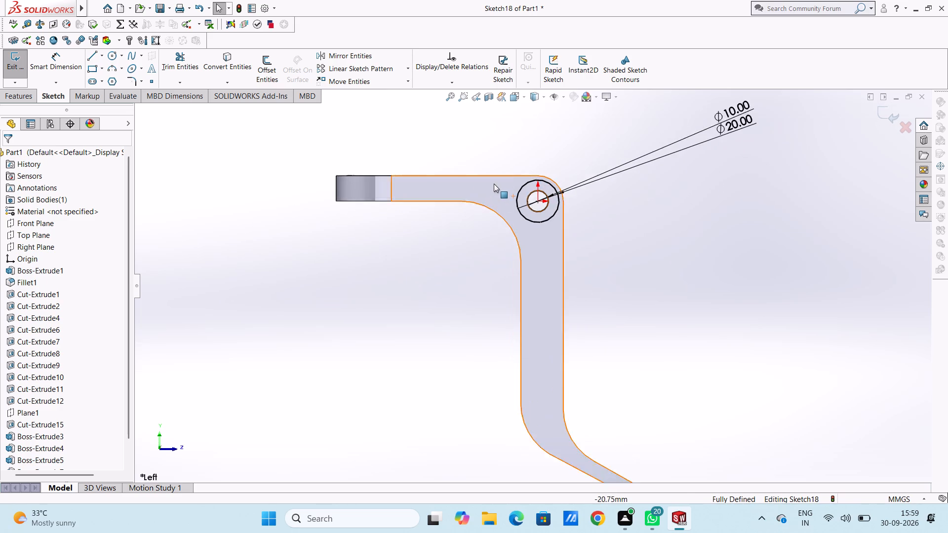
pyautogui.scroll(-1, 494, 184)
pyautogui.click(86, 55)
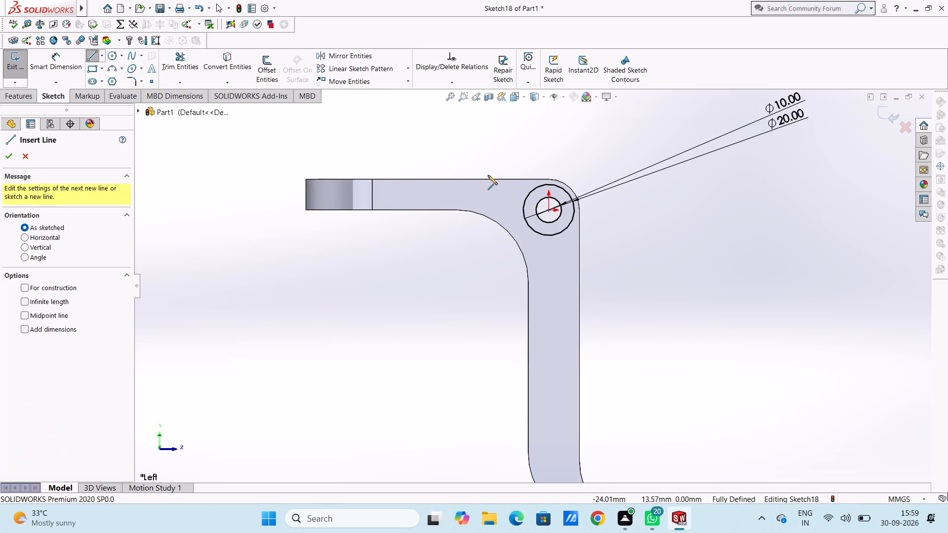
pyautogui.click(571, 188)
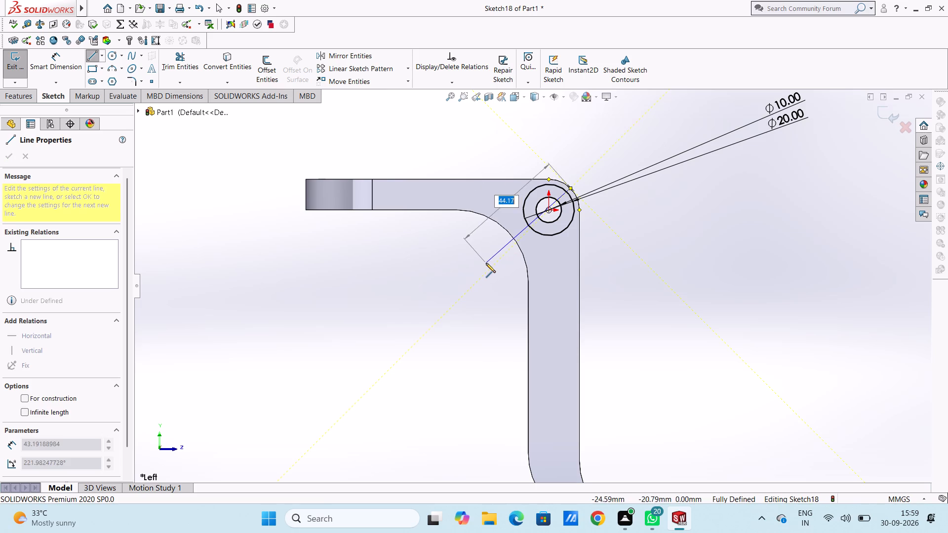
pyautogui.click(464, 294)
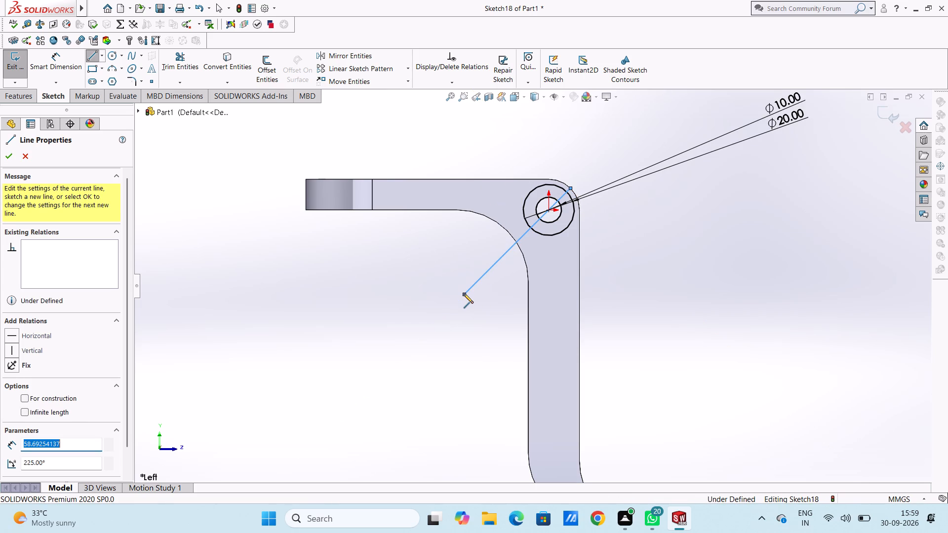
pyautogui.press('Escape')
pyautogui.press('Escape')
pyautogui.press('Escape')
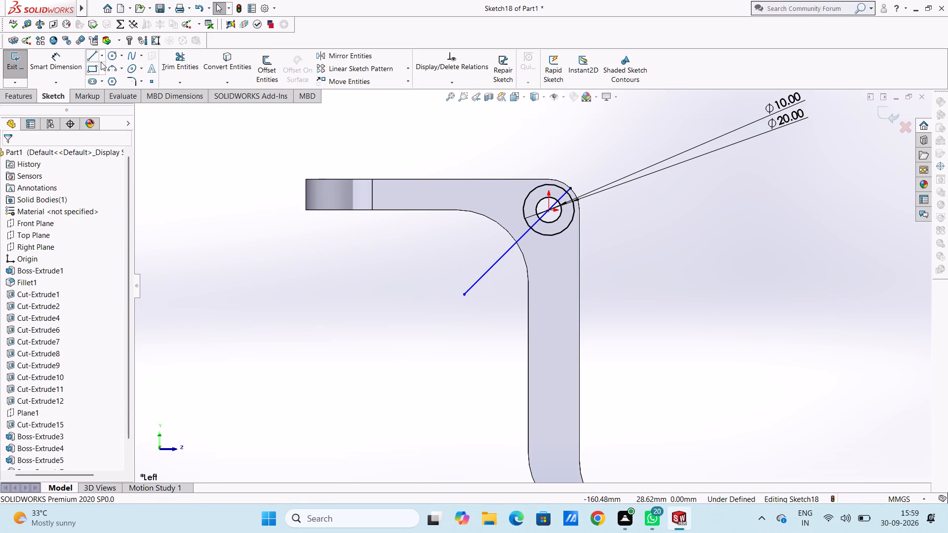
# Dimension the diagonal line's length and its angle to the wall's outer vertical edge.
pyautogui.click(56, 68)
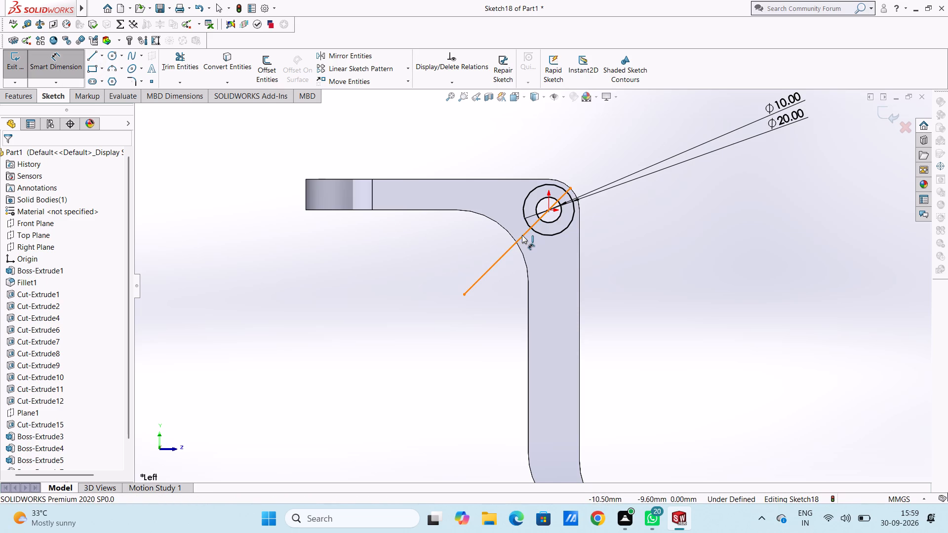
pyautogui.click(522, 238)
pyautogui.click(622, 314)
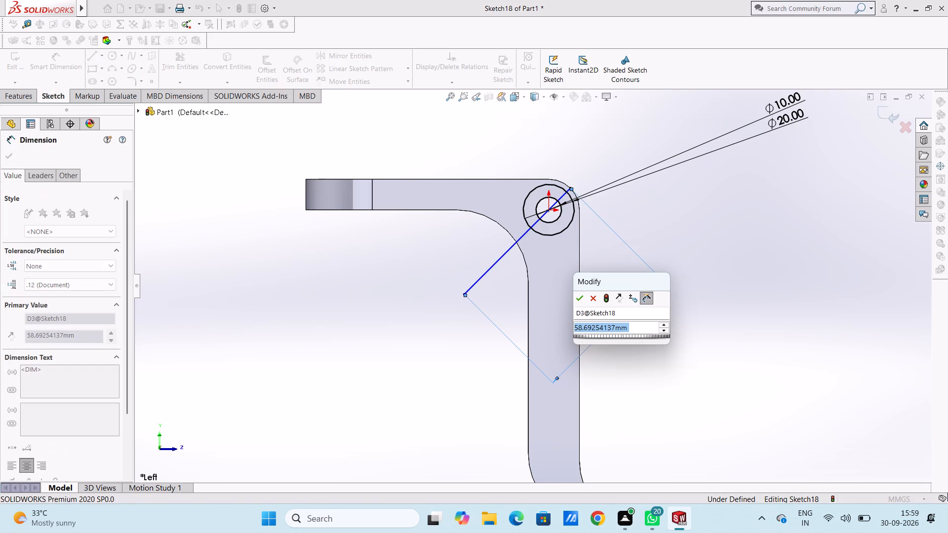
pyautogui.click(578, 295)
pyautogui.click(372, 340)
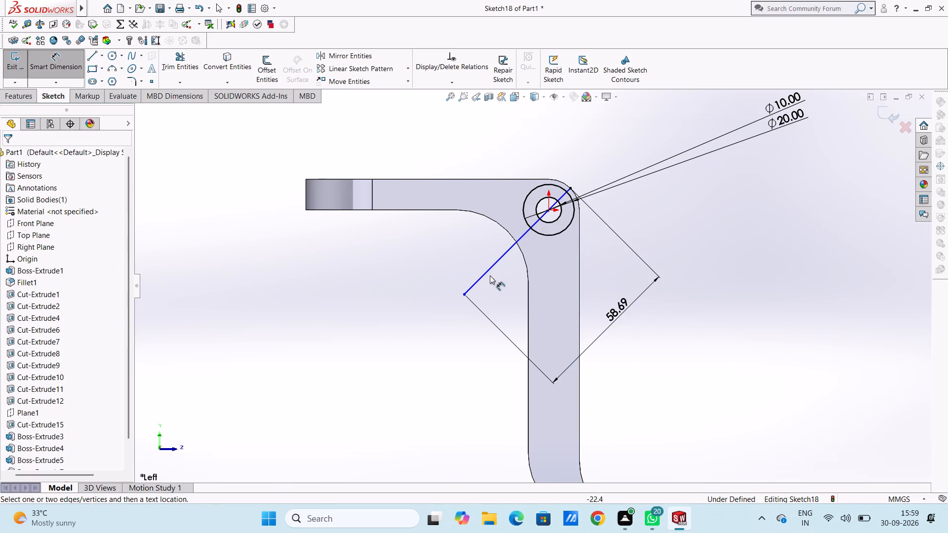
pyautogui.click(481, 279)
pyautogui.click(579, 281)
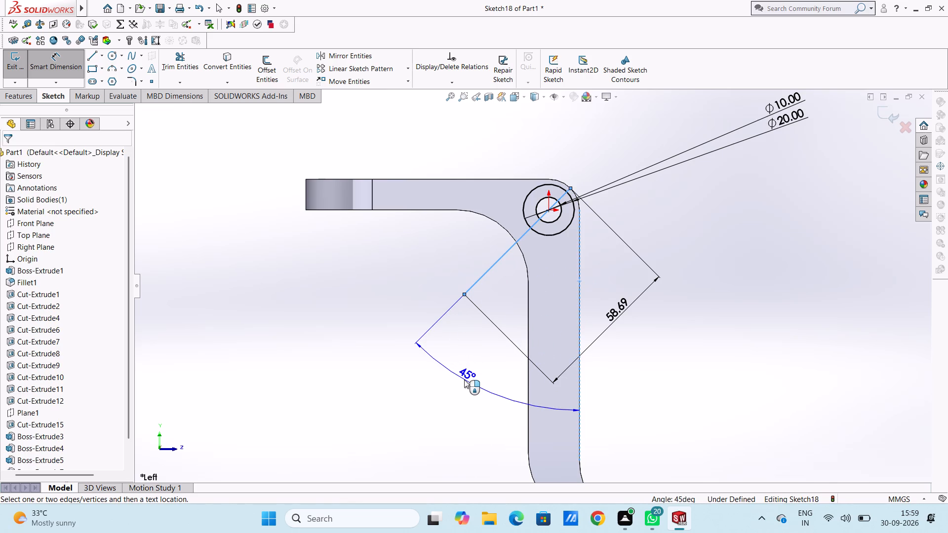
pyautogui.click(464, 380)
pyautogui.click(421, 359)
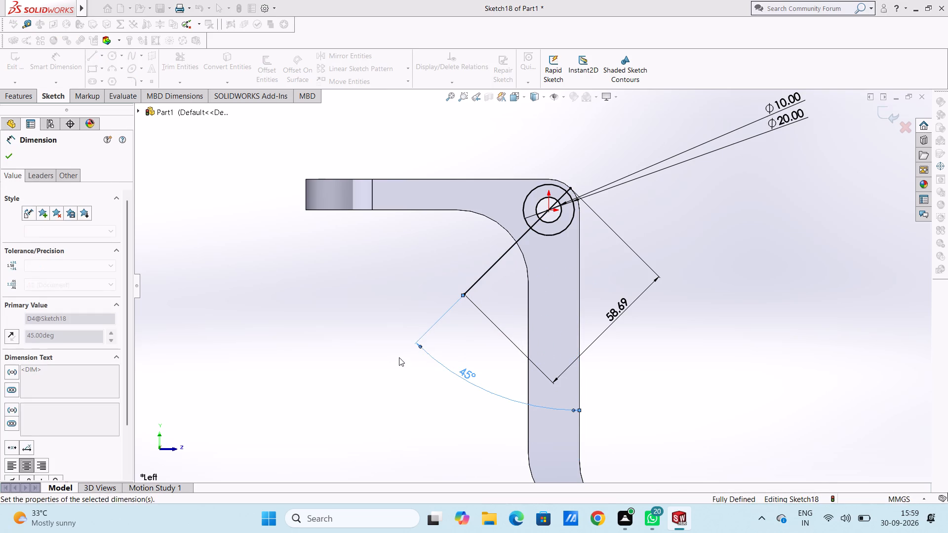
pyautogui.click(399, 357)
pyautogui.press('Escape')
pyautogui.press('Escape')
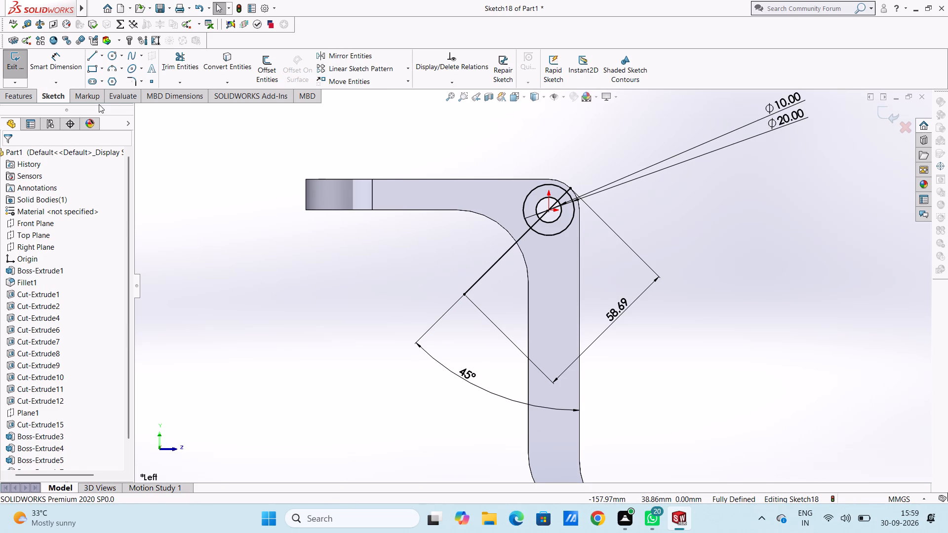
# Sketch lines about 59 mm and 57 mm long from the diagonal's corner endpoint, one on each side of it.
pyautogui.click(88, 55)
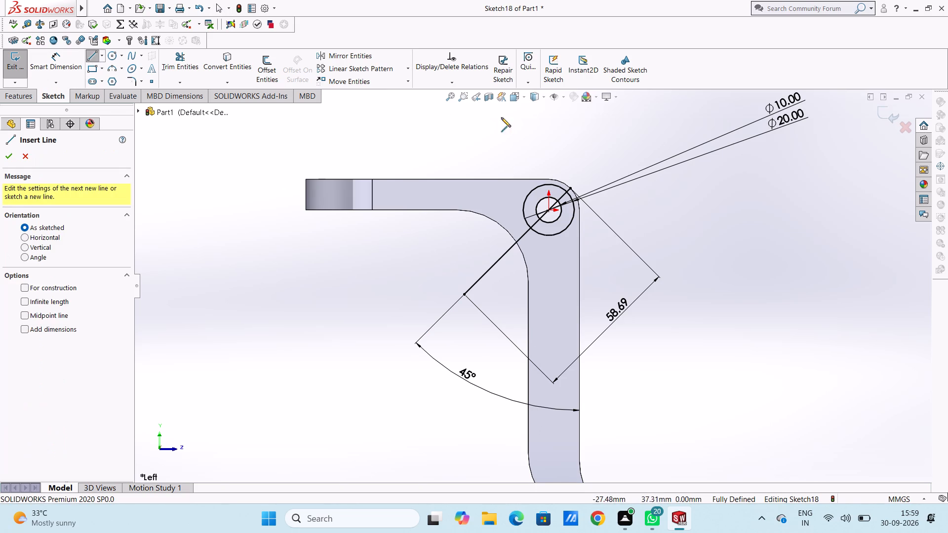
pyautogui.click(572, 189)
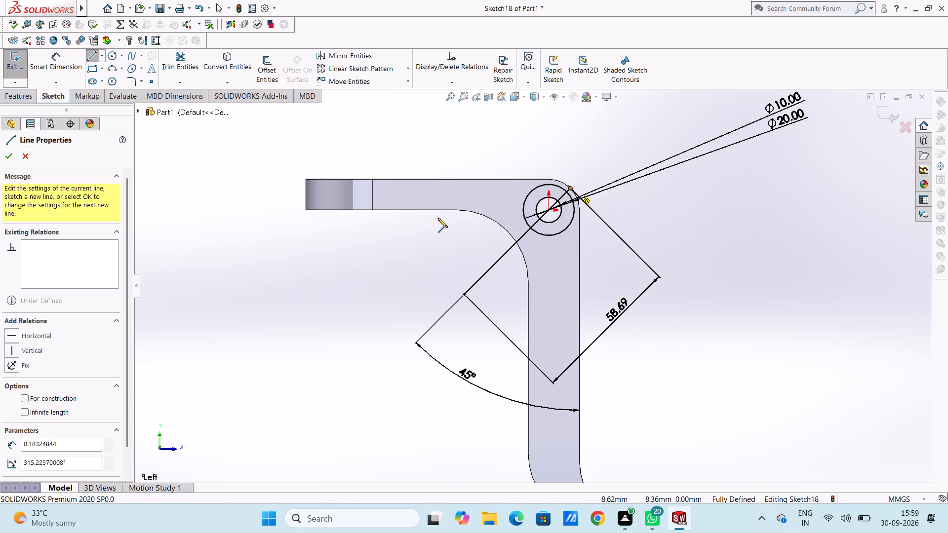
pyautogui.click(423, 223)
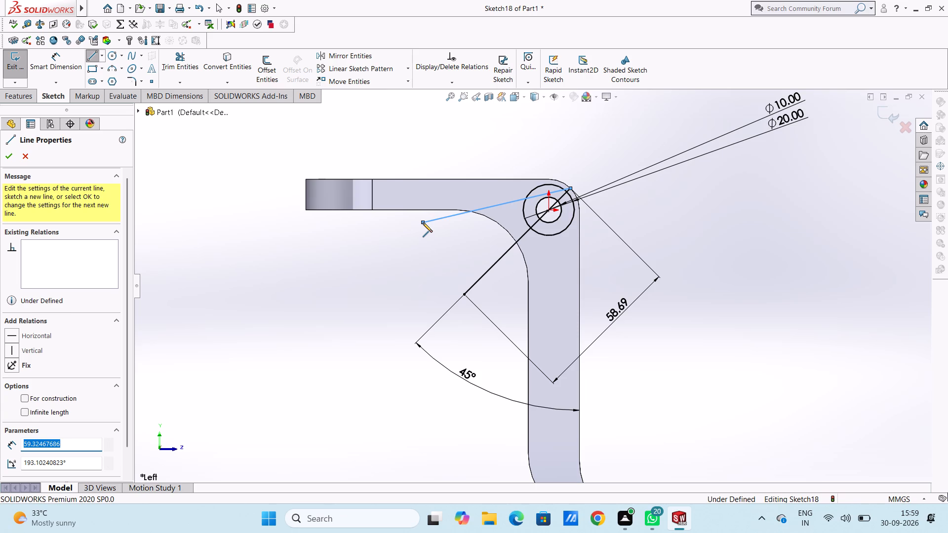
pyautogui.press('Escape')
pyautogui.press('Escape')
pyautogui.click(97, 57)
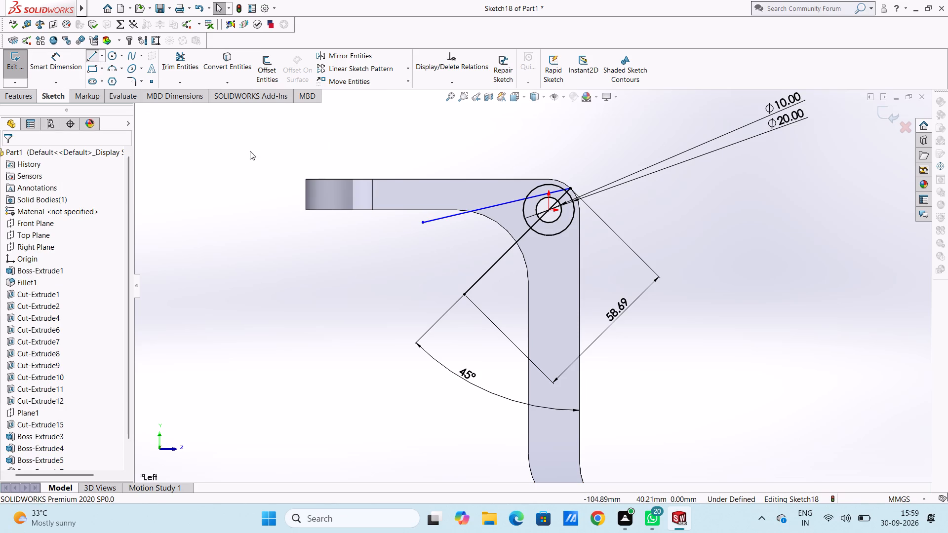
pyautogui.click(570, 190)
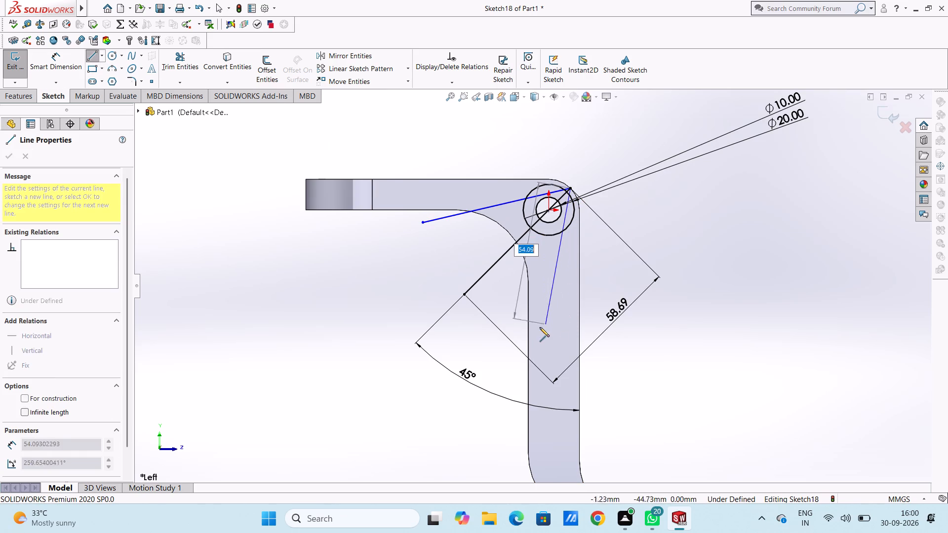
pyautogui.click(519, 325)
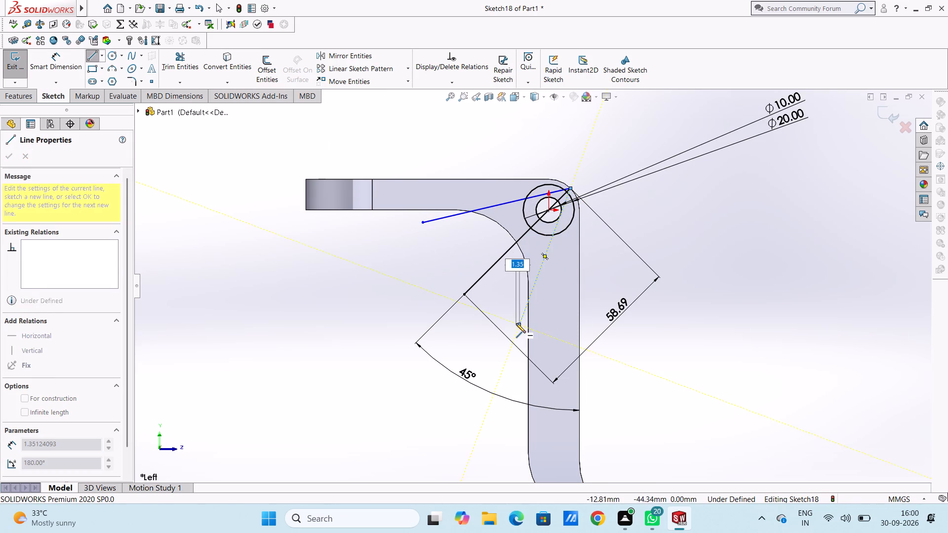
pyautogui.press('Escape')
pyautogui.press('Escape')
pyautogui.press('Escape')
pyautogui.press('Escape')
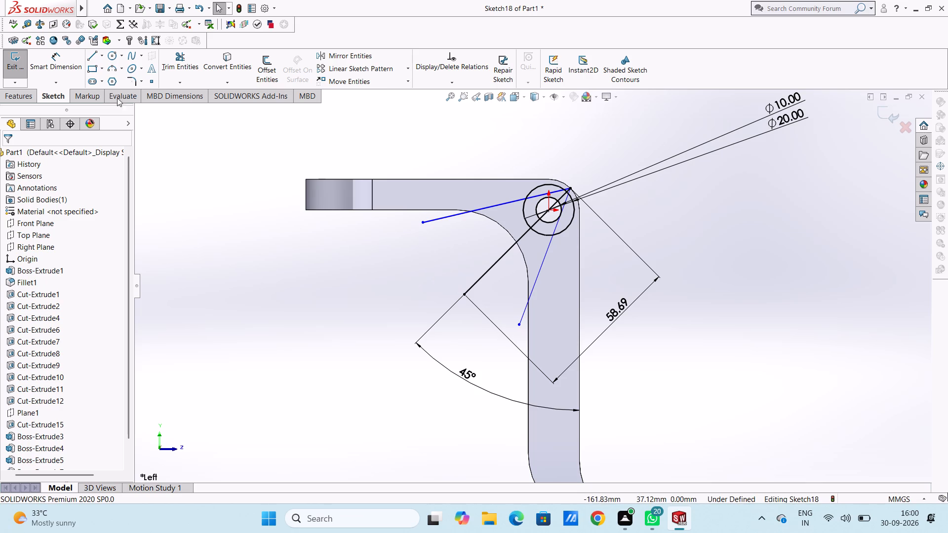
# Set the angle between each side line and the diagonal to 38°.
pyautogui.click(65, 61)
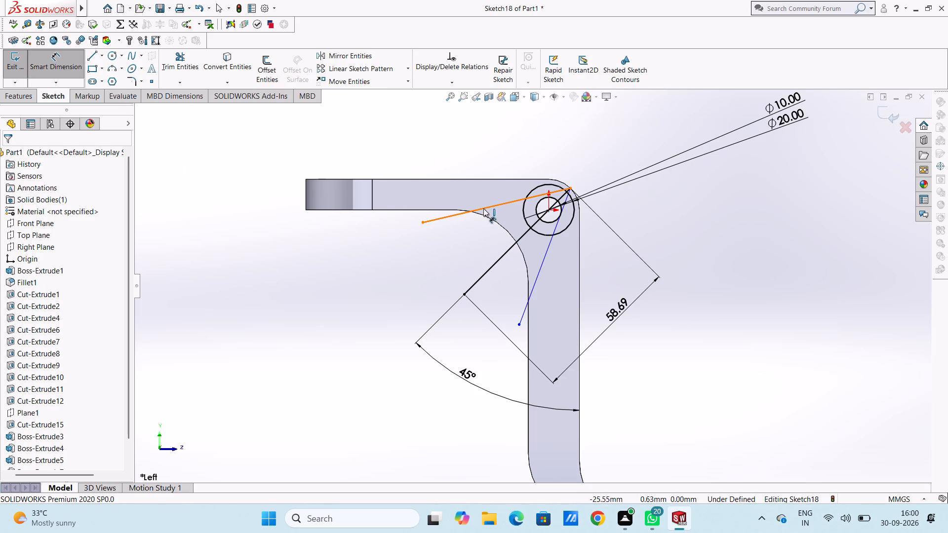
pyautogui.click(483, 208)
pyautogui.click(508, 252)
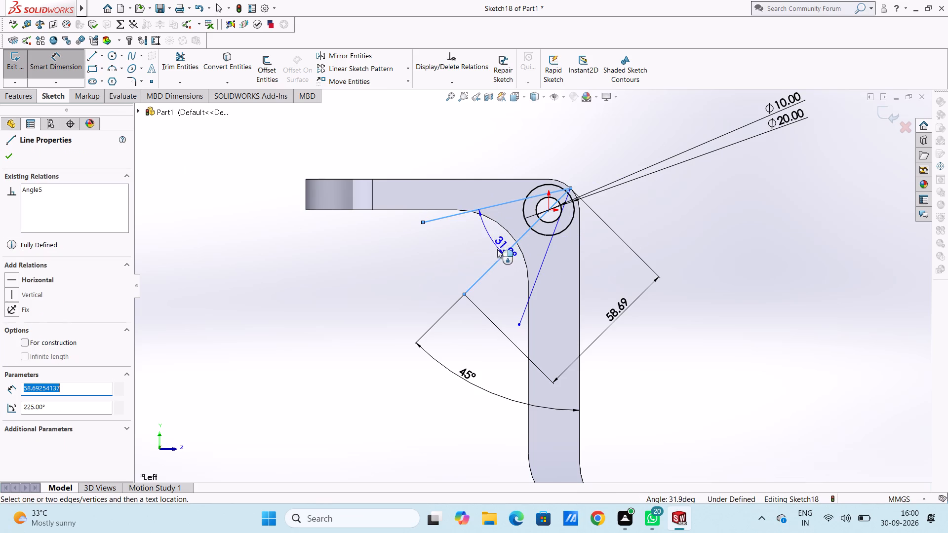
pyautogui.click(482, 235)
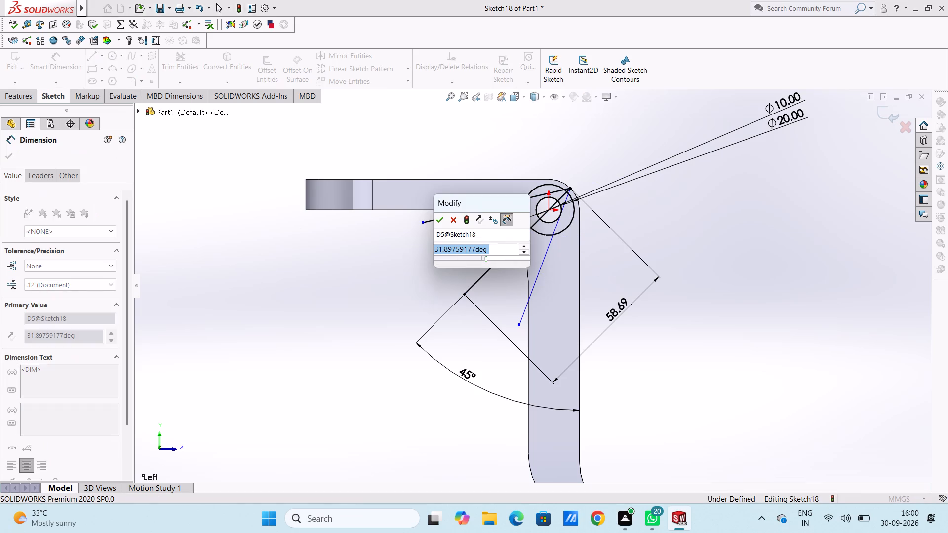
pyautogui.write('38')
pyautogui.press('Return')
pyautogui.click(459, 266)
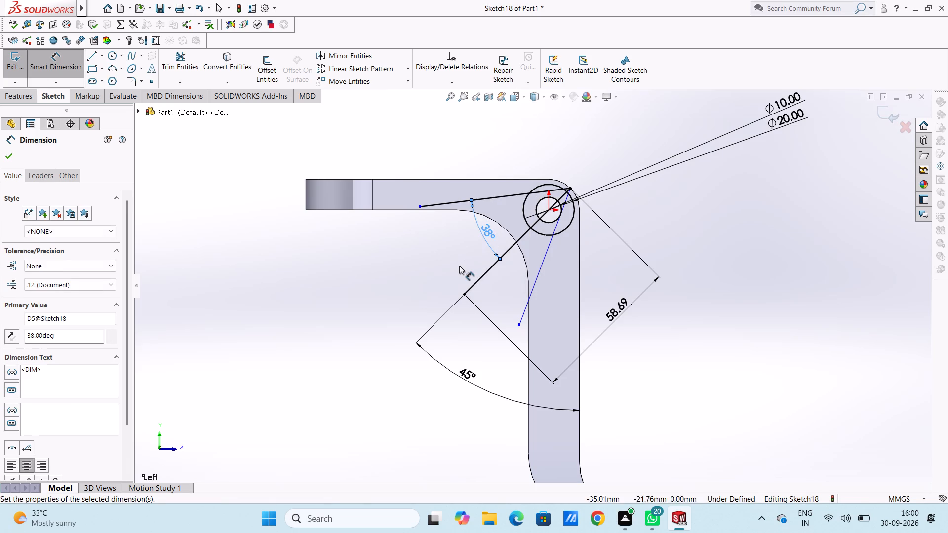
pyautogui.click(511, 250)
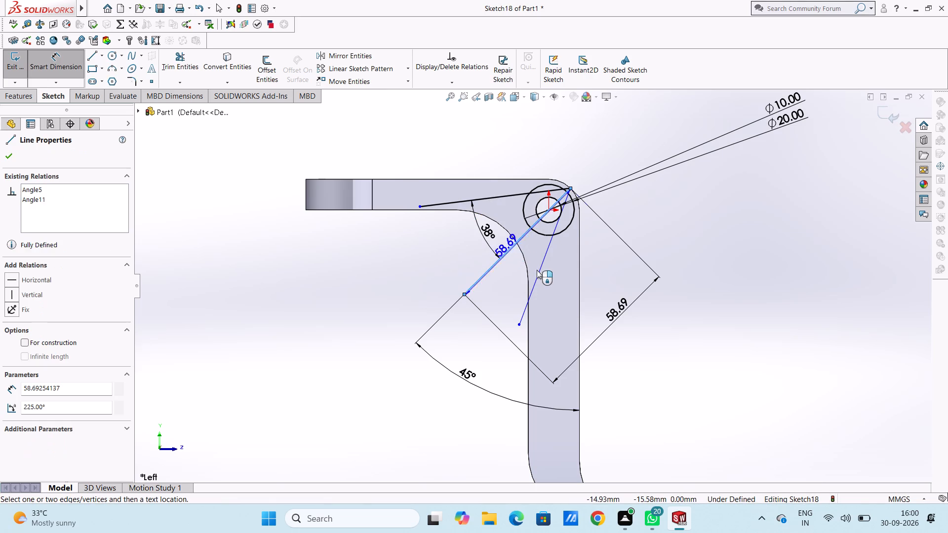
pyautogui.click(538, 271)
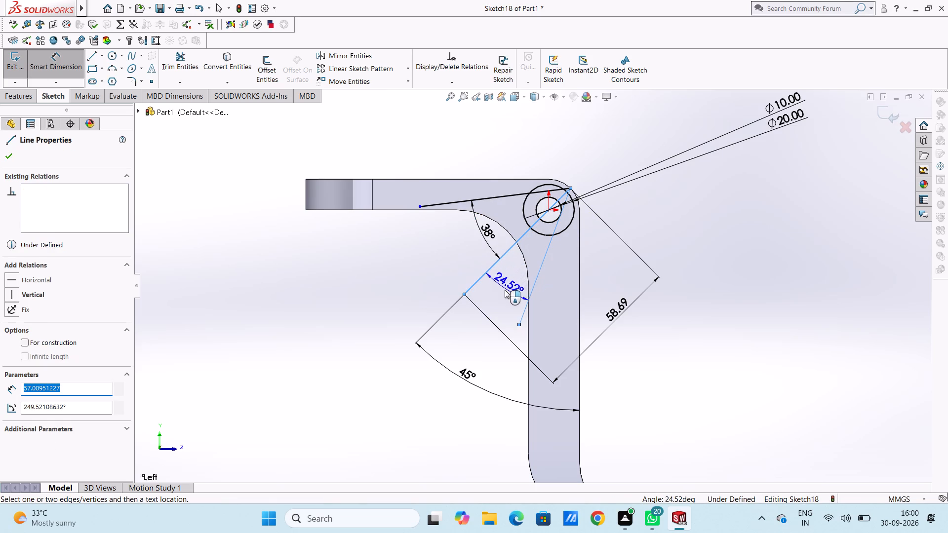
pyautogui.click(500, 294)
pyautogui.write('38')
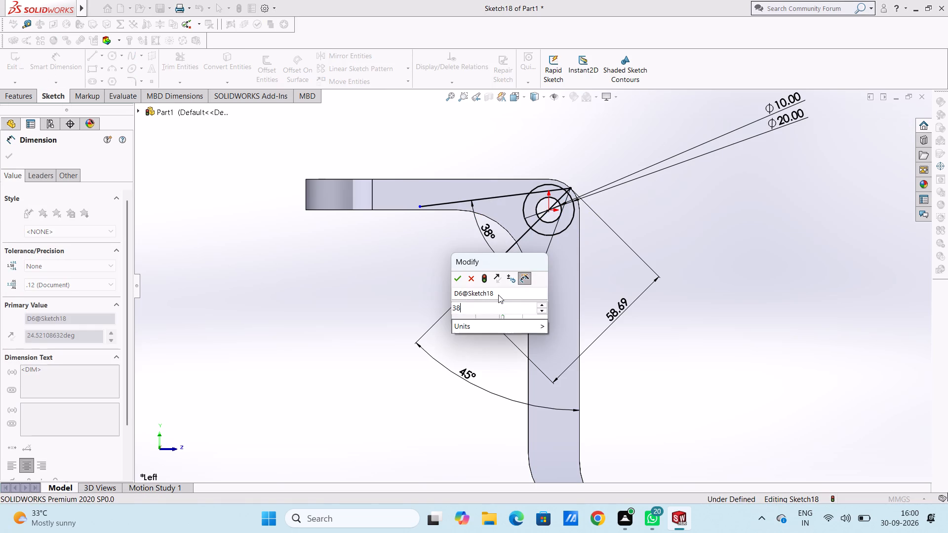
pyautogui.press('Return')
pyautogui.click(424, 269)
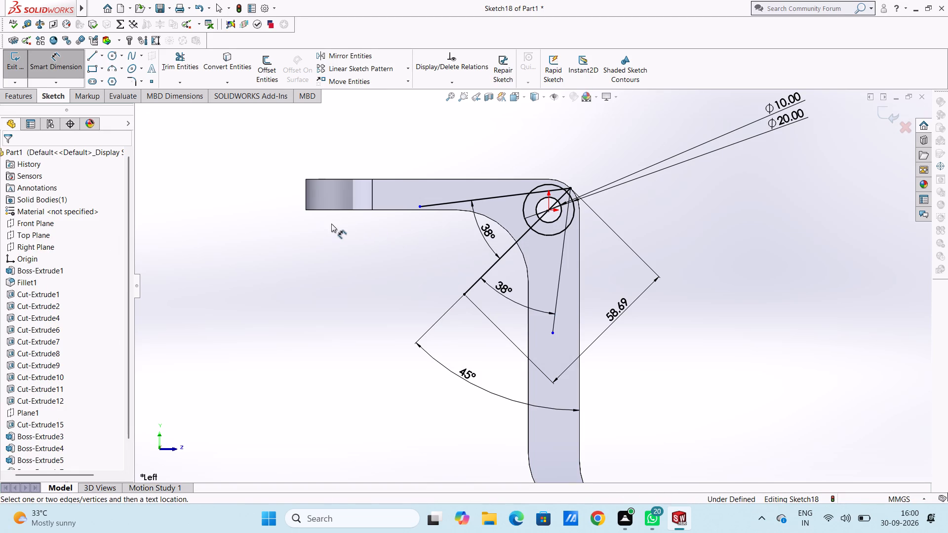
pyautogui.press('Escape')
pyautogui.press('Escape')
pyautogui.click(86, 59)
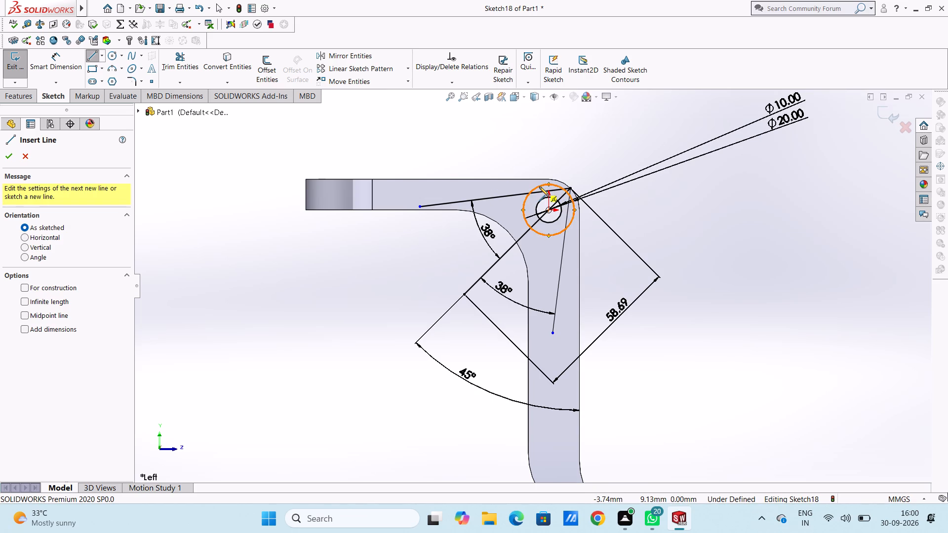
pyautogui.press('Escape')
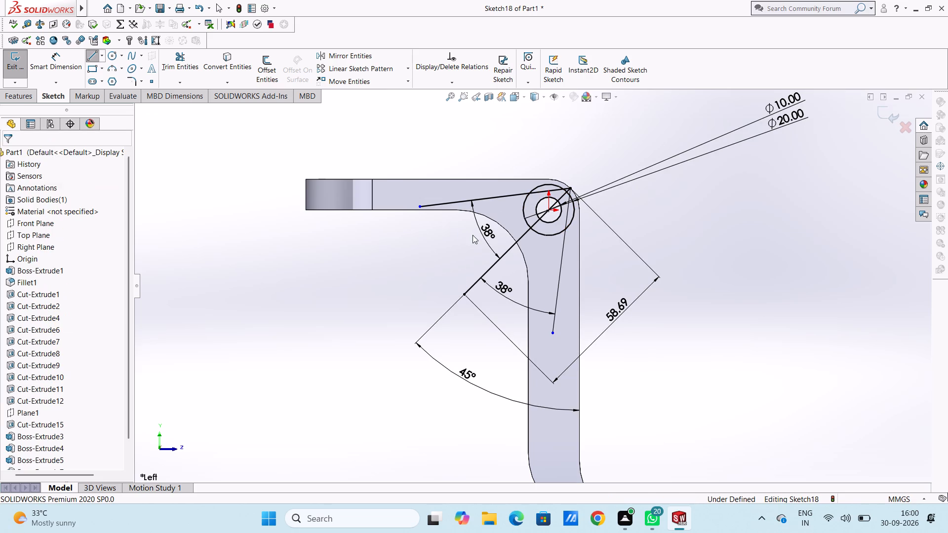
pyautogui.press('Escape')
# Set both angles between the side lines and the diagonal to 19°.
pyautogui.doubleClick(486, 228)
pyautogui.write('19')
pyautogui.press('Return')
pyautogui.click(374, 267)
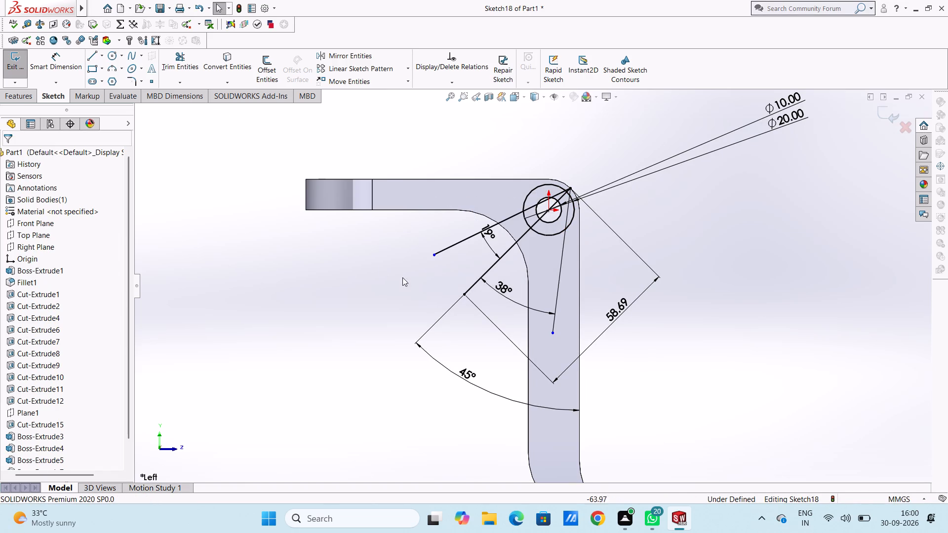
pyautogui.doubleClick(504, 293)
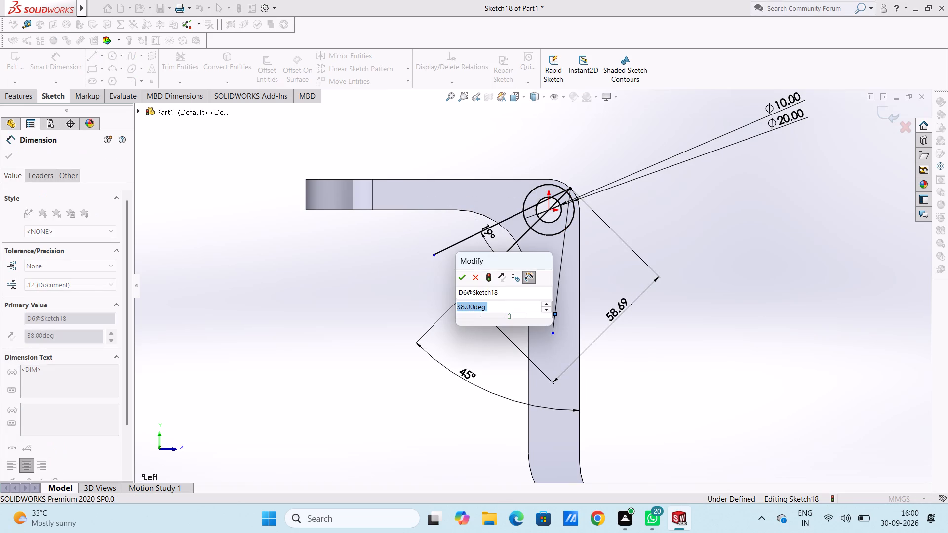
pyautogui.write('19')
pyautogui.press('Return')
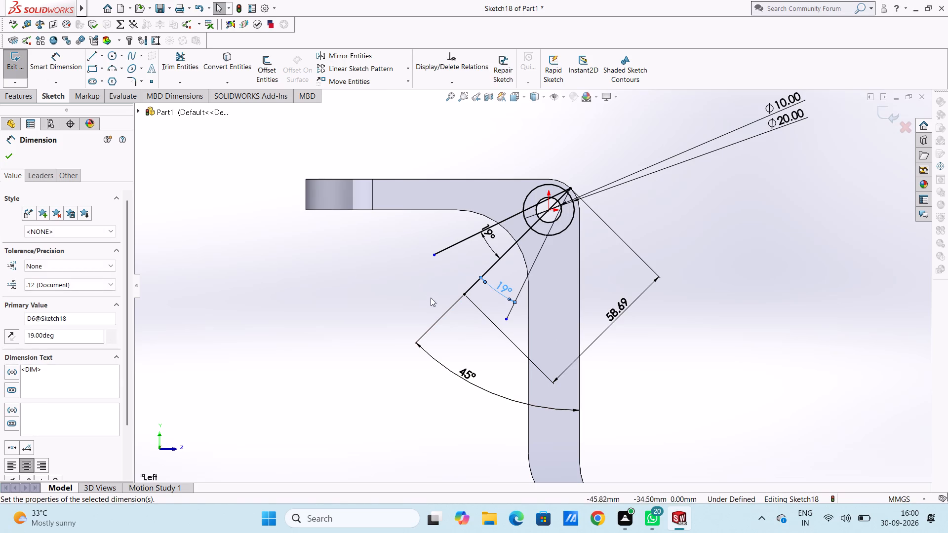
pyautogui.click(403, 281)
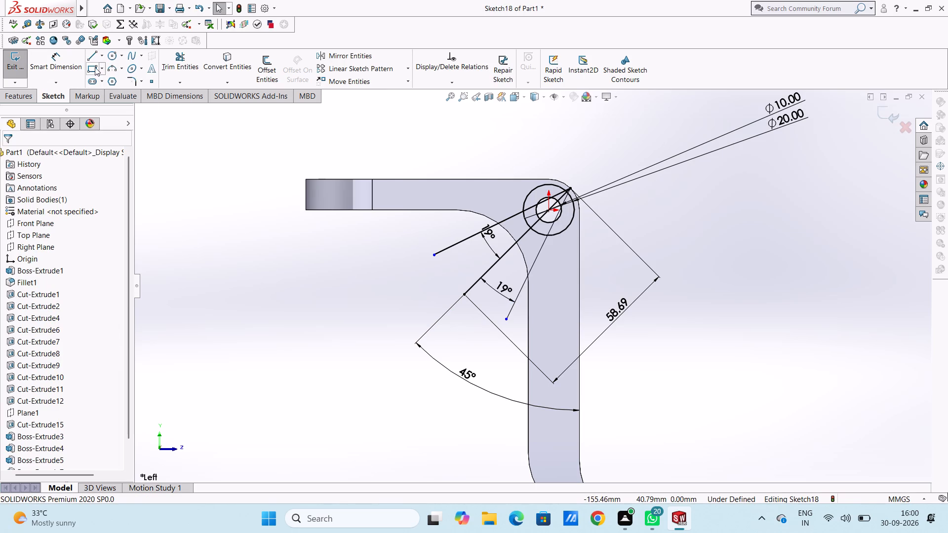
# Sketch lines about 47 mm and 45 mm long from the 20 mm circle to the free ends of the two side lines.
pyautogui.click(91, 55)
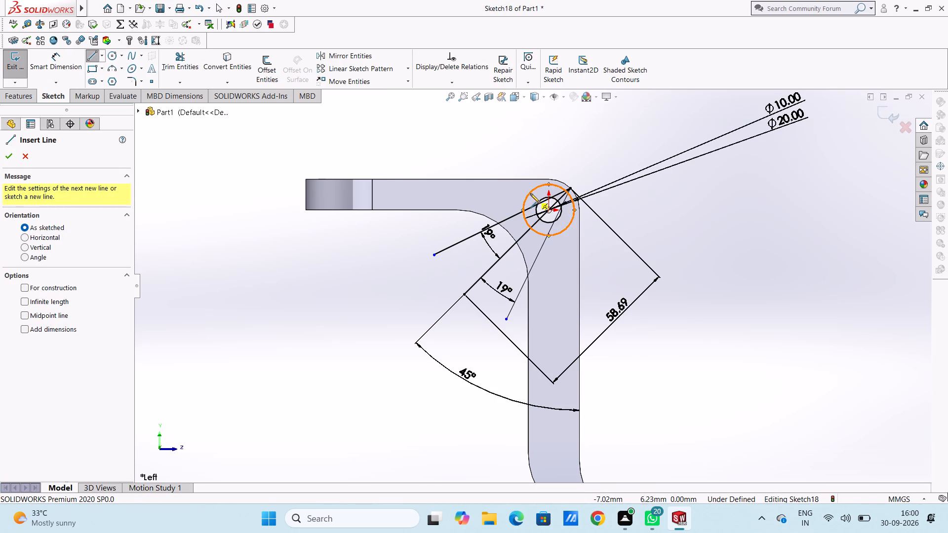
pyautogui.click(530, 191)
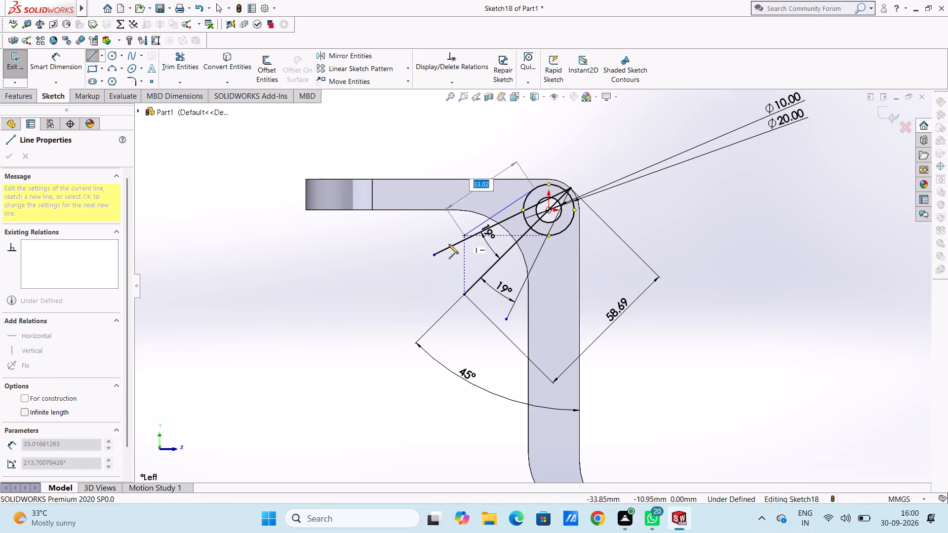
pyautogui.click(433, 253)
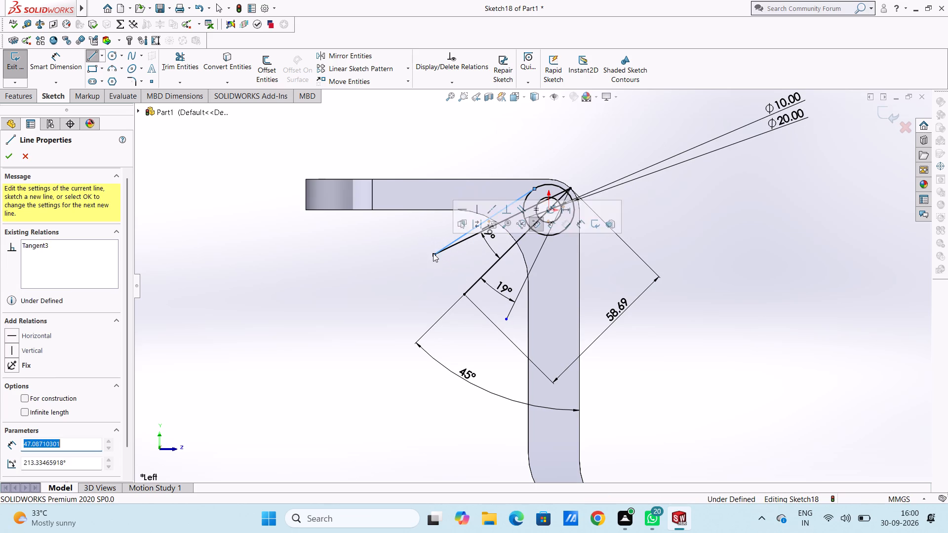
pyautogui.press('Escape')
pyautogui.press('Escape')
pyautogui.press('Escape')
pyautogui.press('Escape')
pyautogui.click(88, 54)
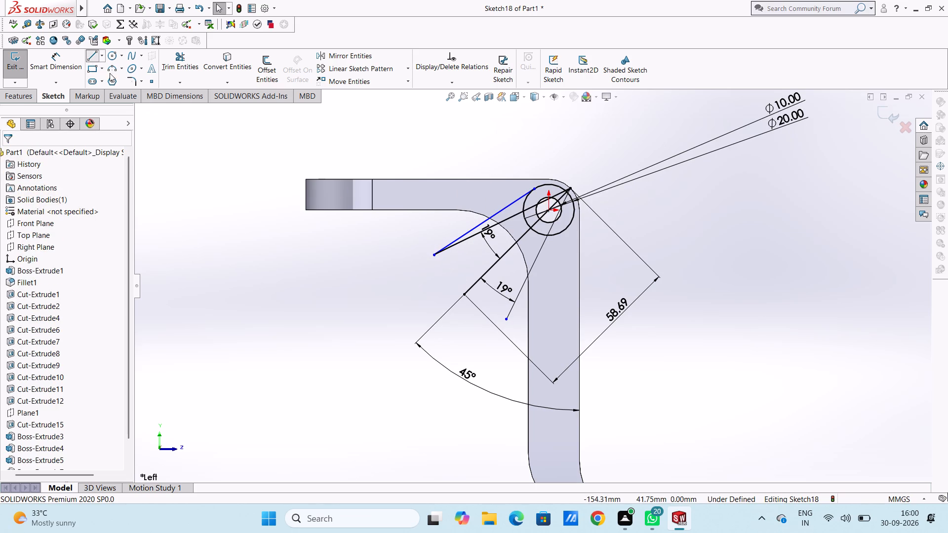
pyautogui.click(571, 223)
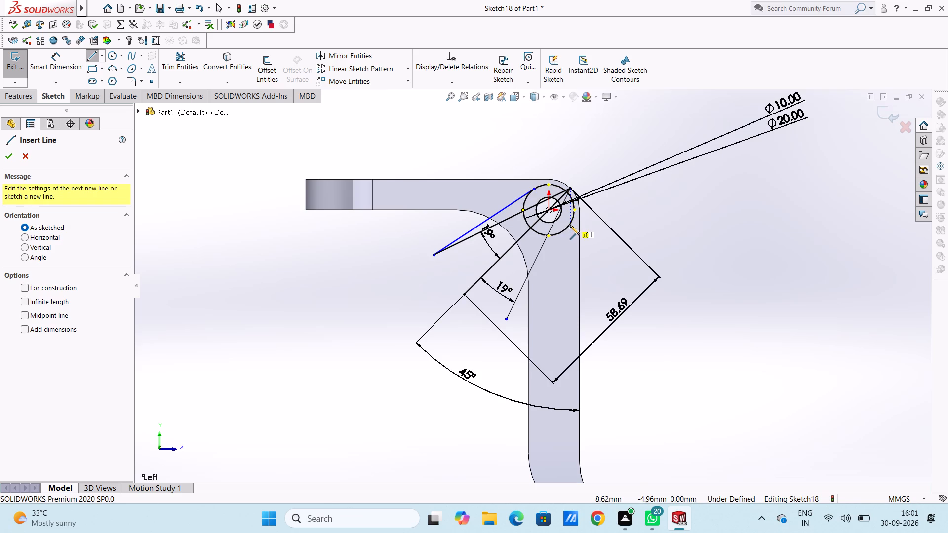
pyautogui.click(507, 319)
pyautogui.press('Escape')
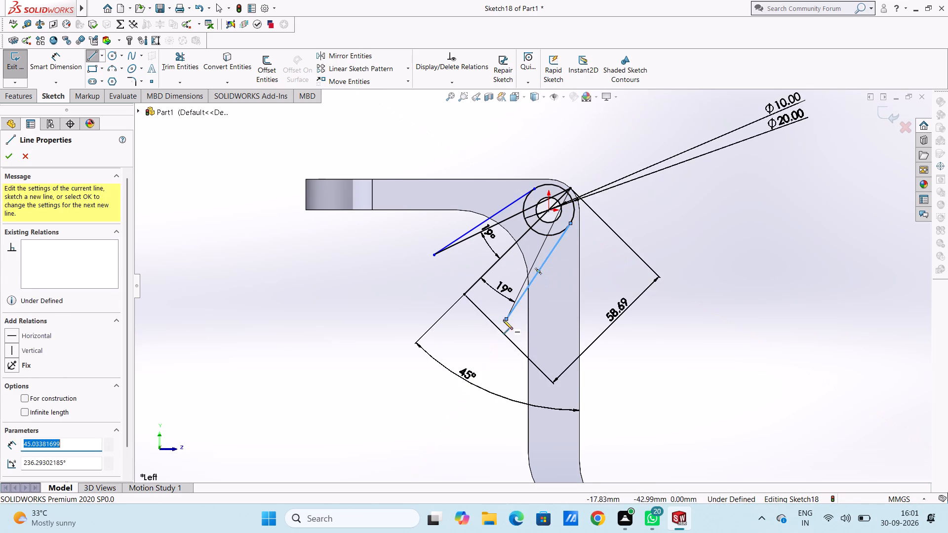
pyautogui.press('Escape')
pyautogui.press('Escape')
pyautogui.press('Escape')
# Make both new outer lines tangent to the 20 mm circle.
pyautogui.scroll(-1, 607, 195)
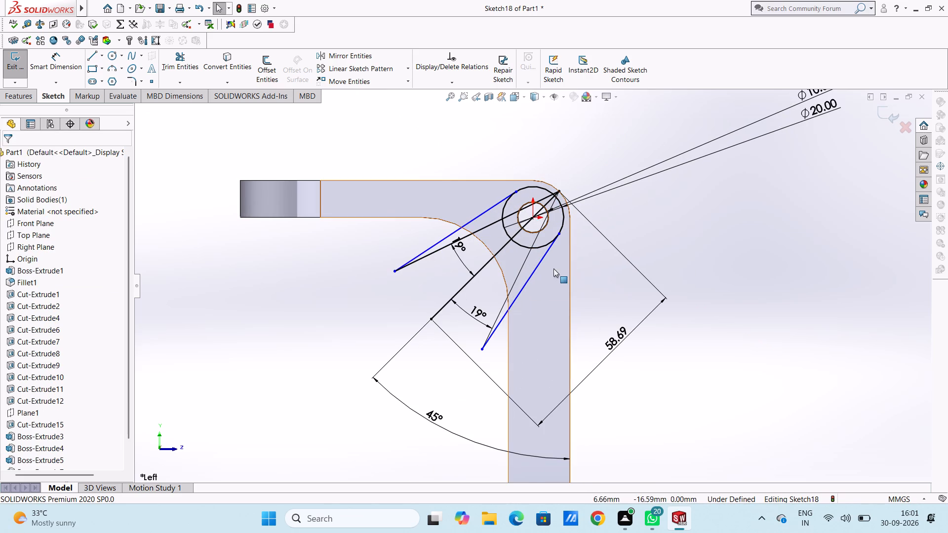
pyautogui.click(545, 259)
pyautogui.keyDown('ctrl'); pyautogui.click(542, 248); pyautogui.keyUp('ctrl')
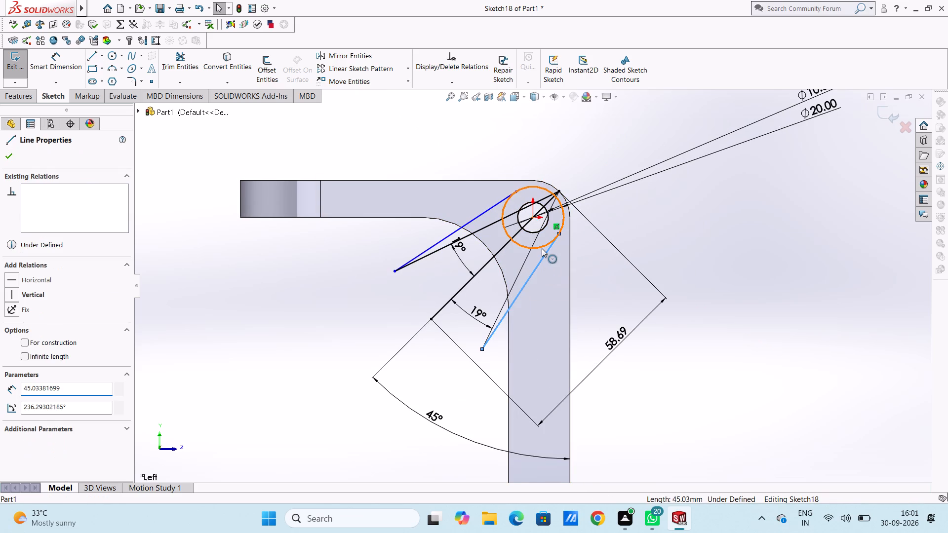
pyautogui.click(16, 327)
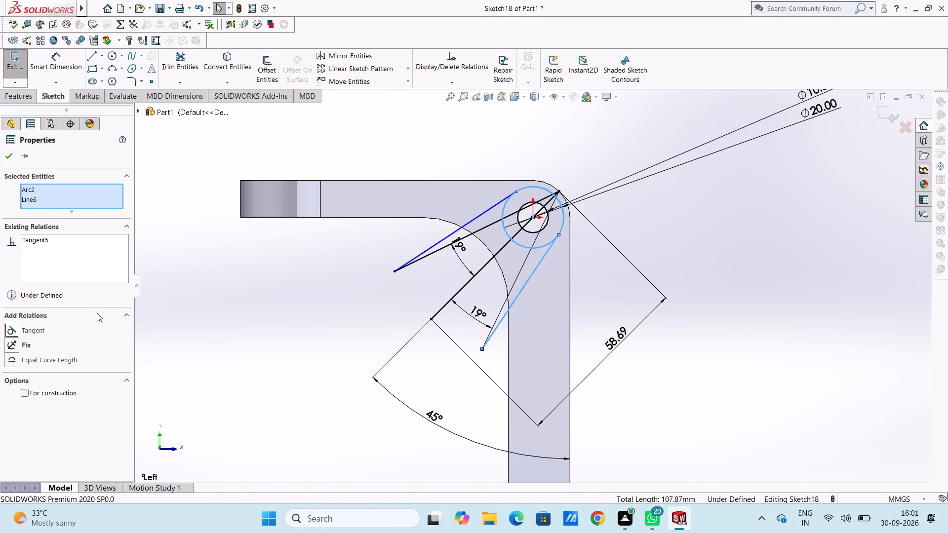
pyautogui.click(344, 285)
pyautogui.click(492, 208)
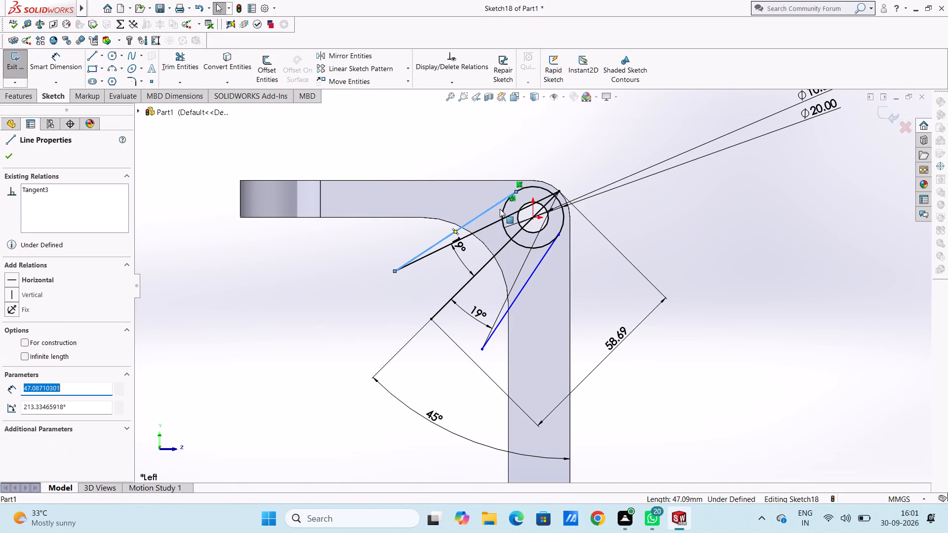
pyautogui.keyDown('ctrl'); pyautogui.click(501, 210); pyautogui.keyUp('ctrl')
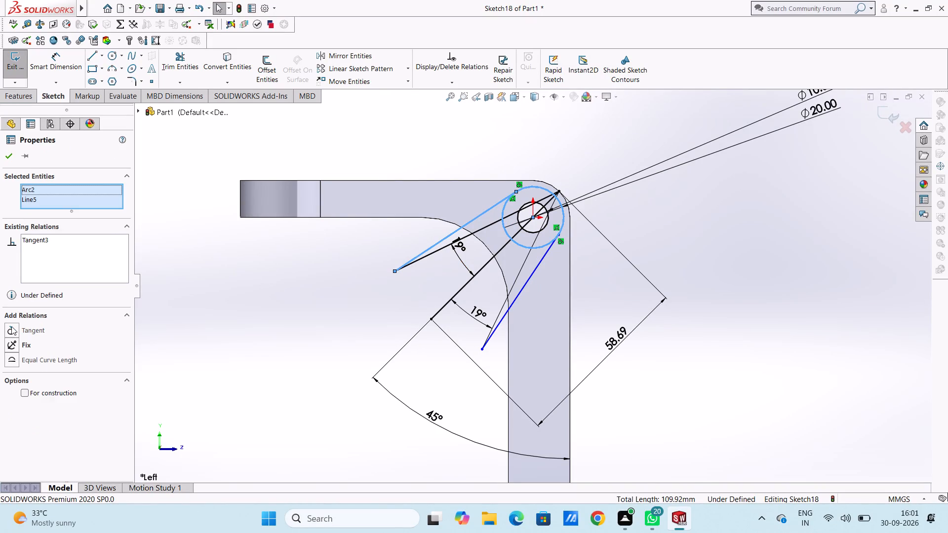
pyautogui.click(11, 326)
pyautogui.click(283, 329)
pyautogui.press('Escape')
pyautogui.press('Escape')
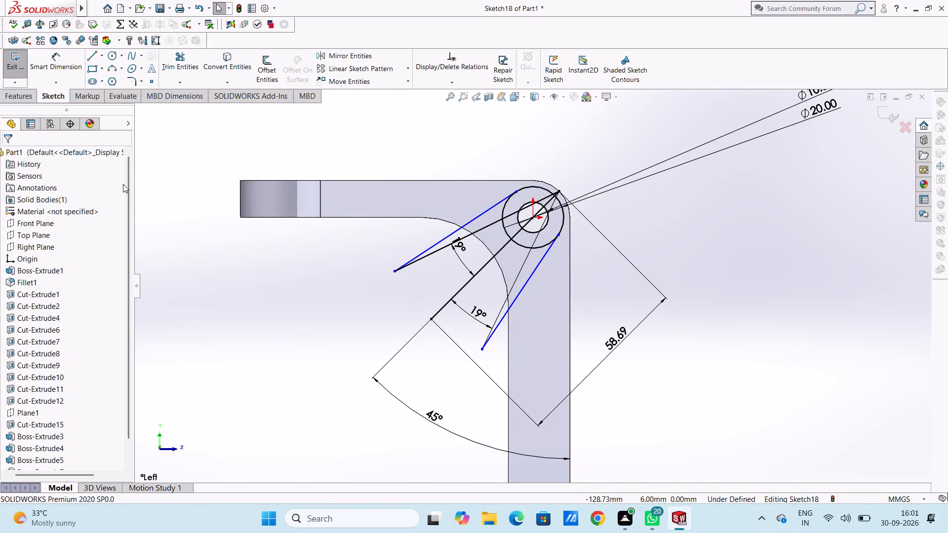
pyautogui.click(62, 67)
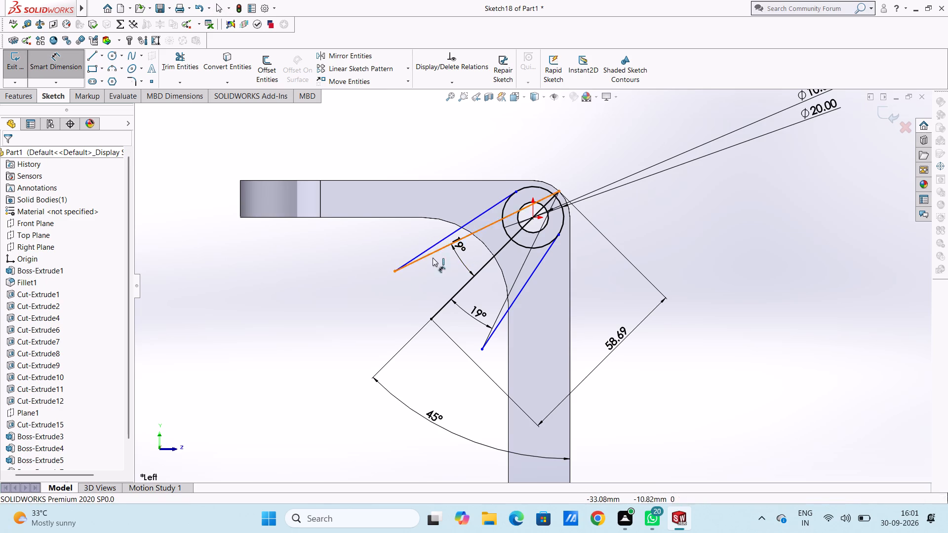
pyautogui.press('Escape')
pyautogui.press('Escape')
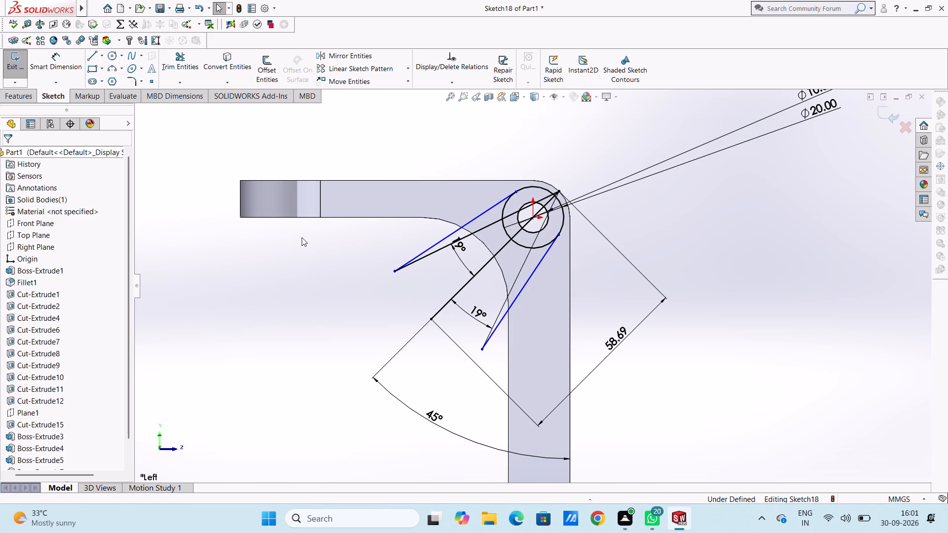
# Sketch a three-point arc of about 28 mm radius along the bracket's inner rounded corner.
pyautogui.click(108, 71)
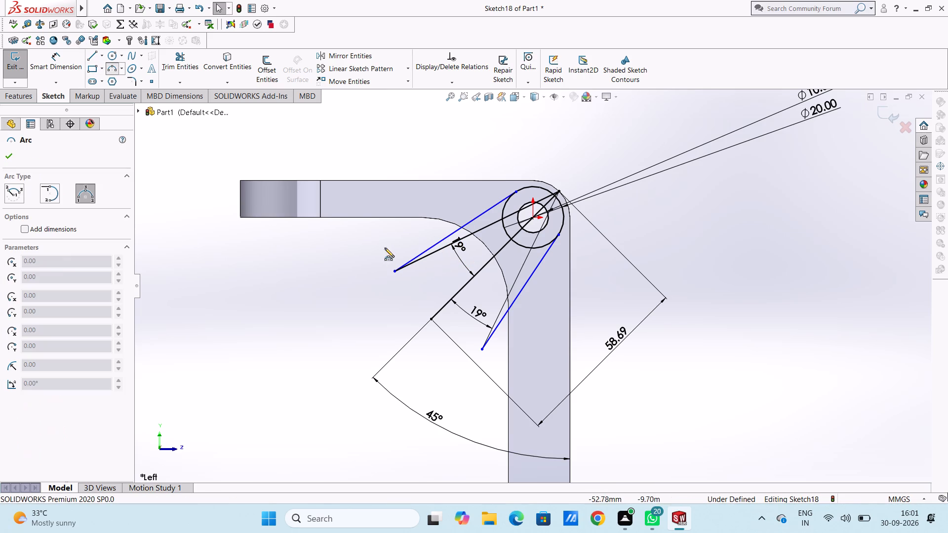
pyautogui.click(420, 217)
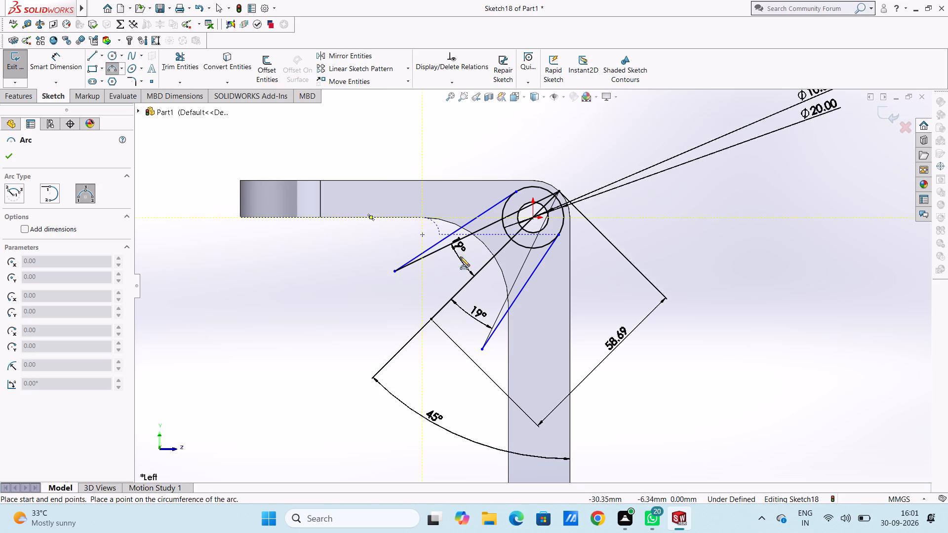
pyautogui.click(507, 305)
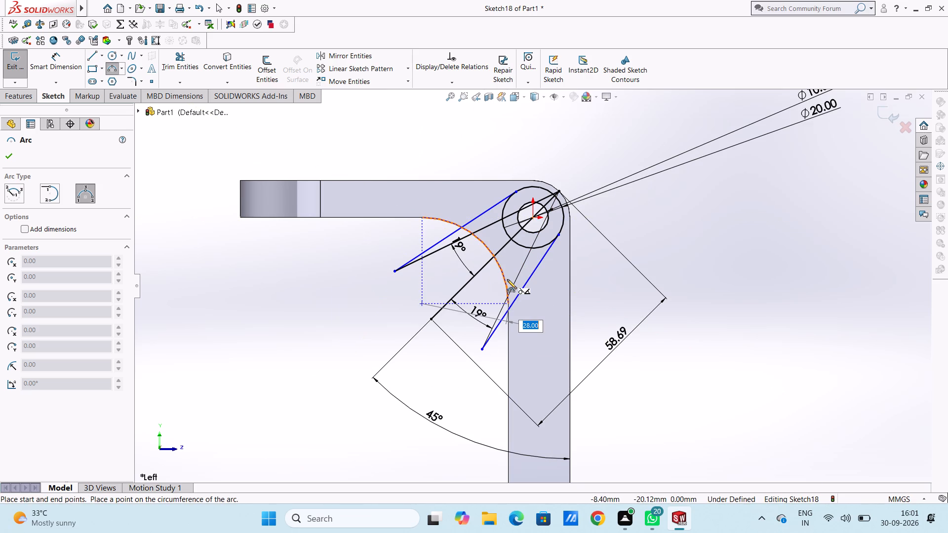
pyautogui.click(507, 279)
pyautogui.press('Escape')
pyautogui.press('Escape')
pyautogui.press('Escape')
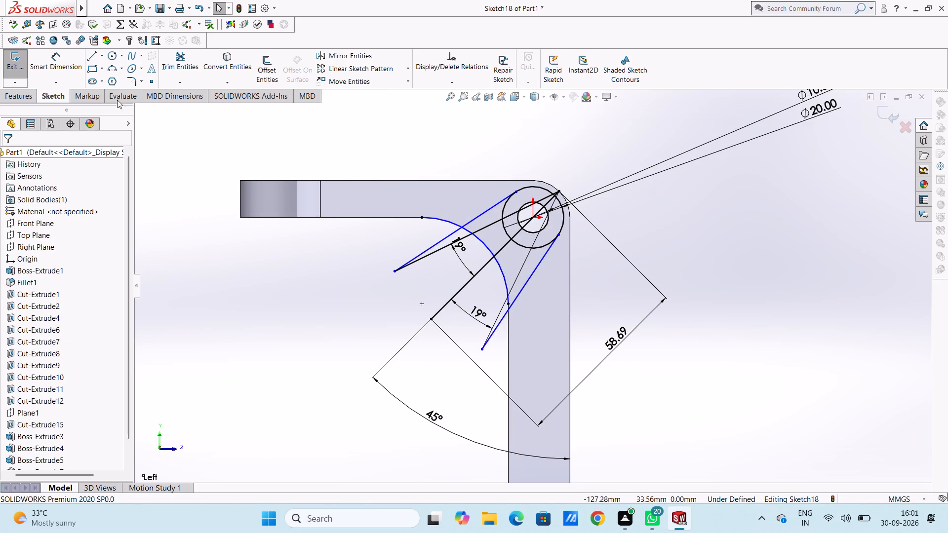
# Sketch a short vertical line from the arc's lower end down along the wall's inner edge.
pyautogui.click(94, 58)
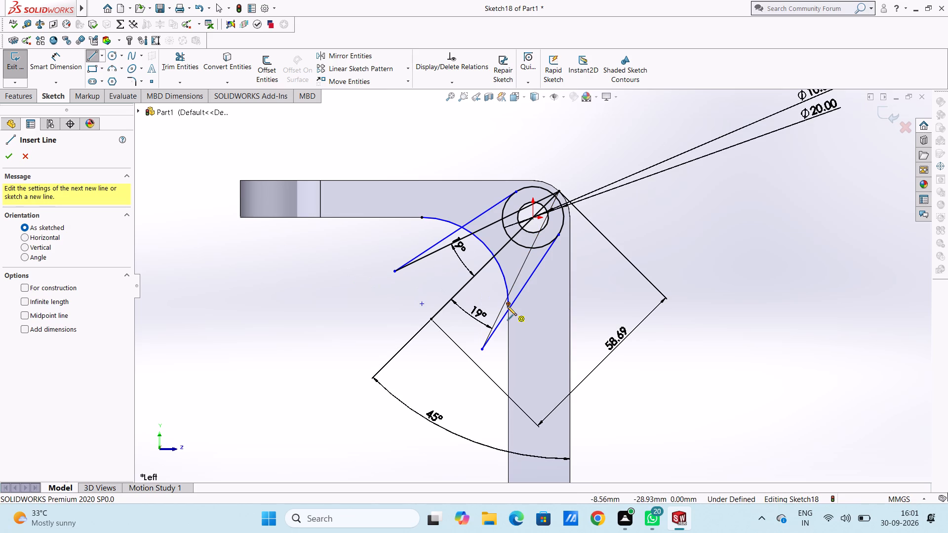
pyautogui.click(507, 306)
pyautogui.click(507, 333)
pyautogui.press('Escape')
pyautogui.press('Escape')
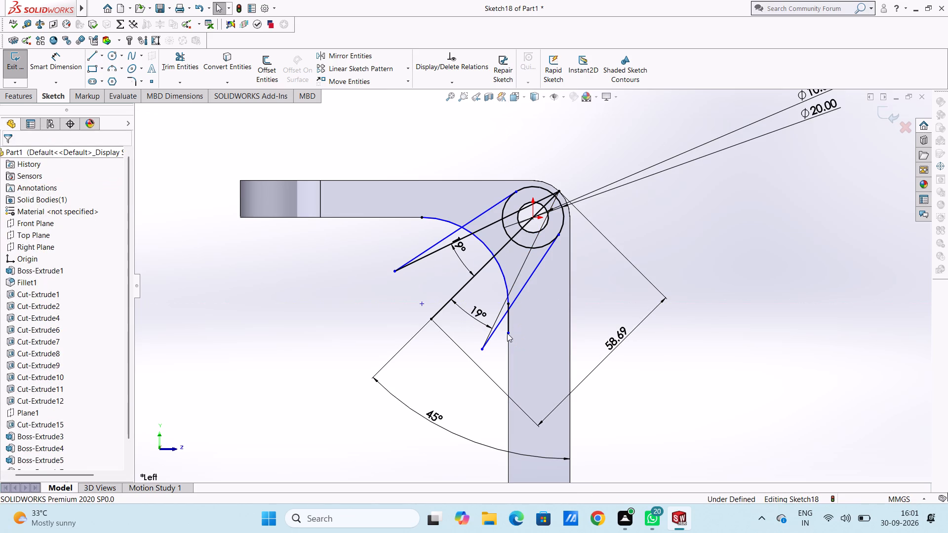
pyautogui.press('Escape')
# Dimension the radius of the arc along the inner rounded corner.
pyautogui.click(56, 71)
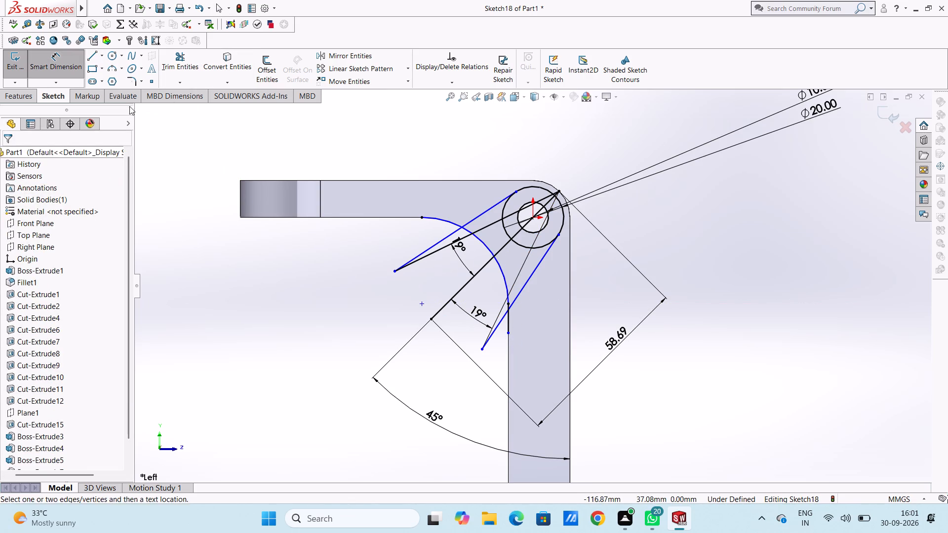
pyautogui.click(483, 244)
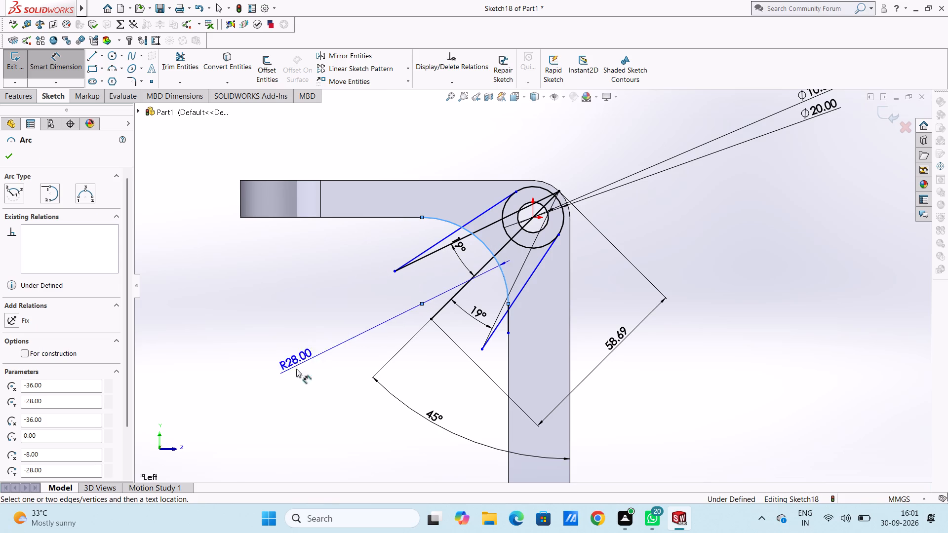
pyautogui.click(281, 409)
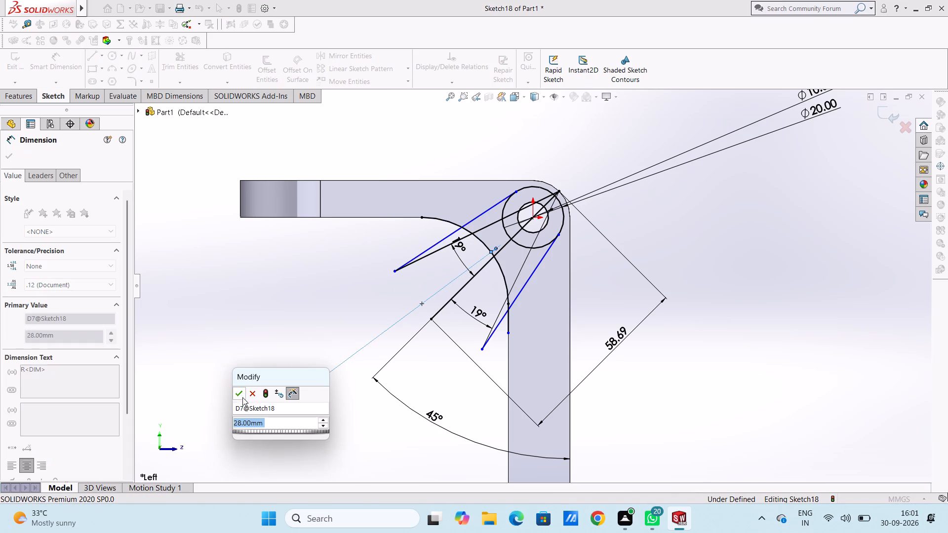
pyautogui.click(239, 395)
pyautogui.click(242, 367)
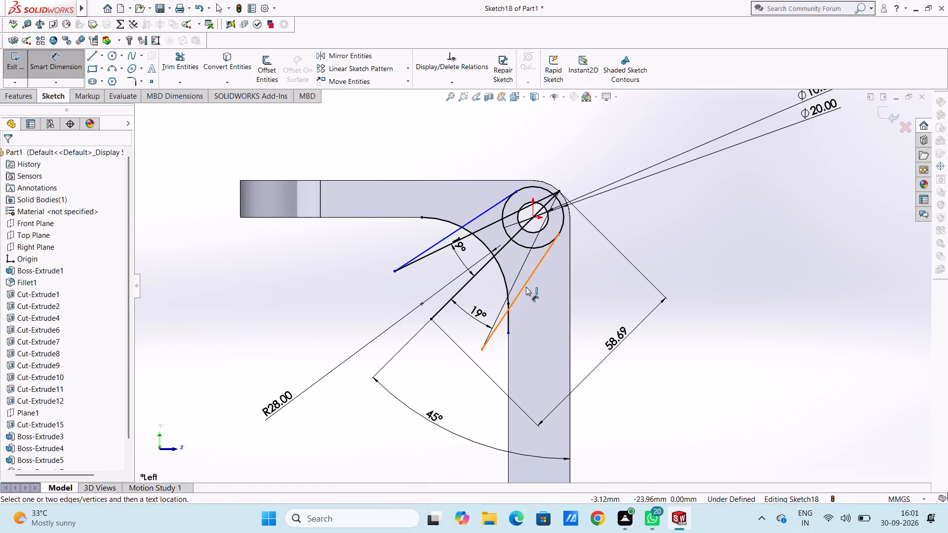
# Add a vertical dimension between the endpoints of the lower line tangent to the 20 mm circle.
pyautogui.click(530, 278)
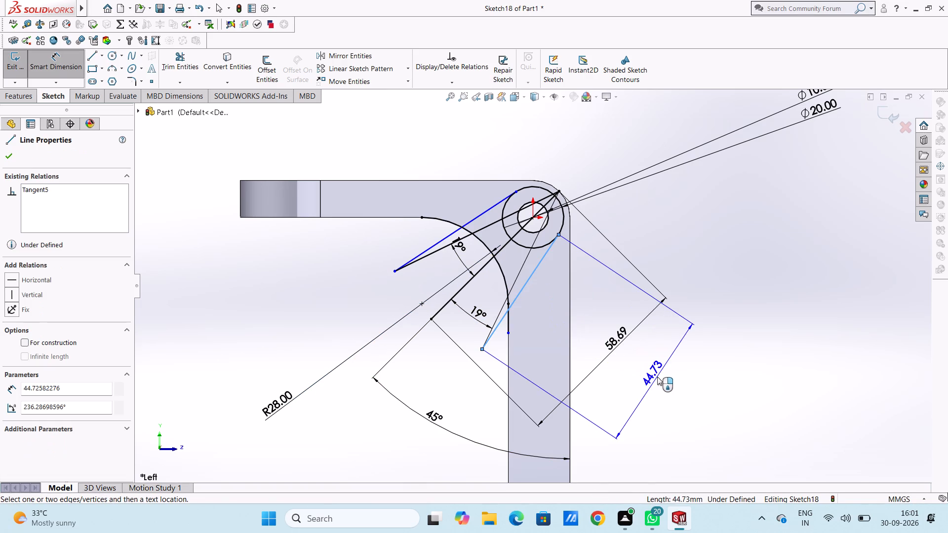
pyautogui.click(723, 313)
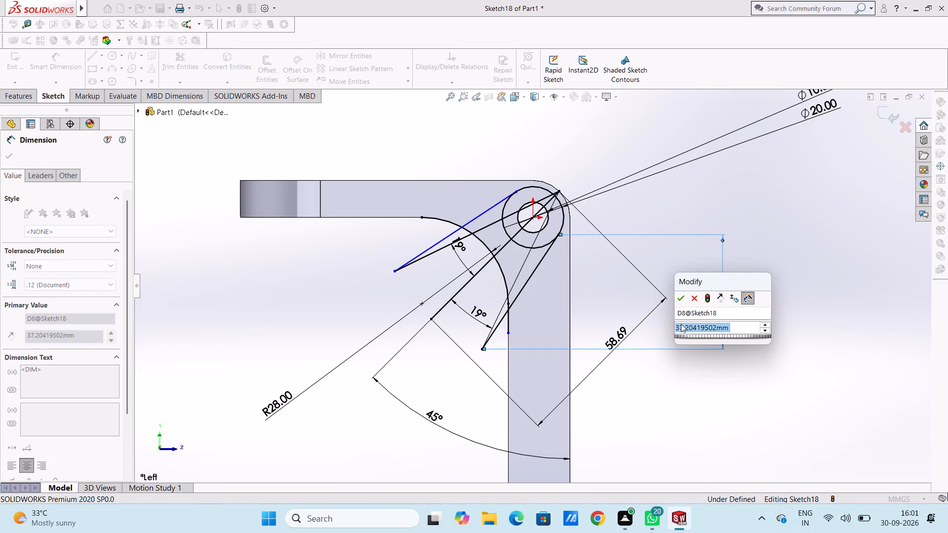
pyautogui.click(681, 298)
pyautogui.click(632, 291)
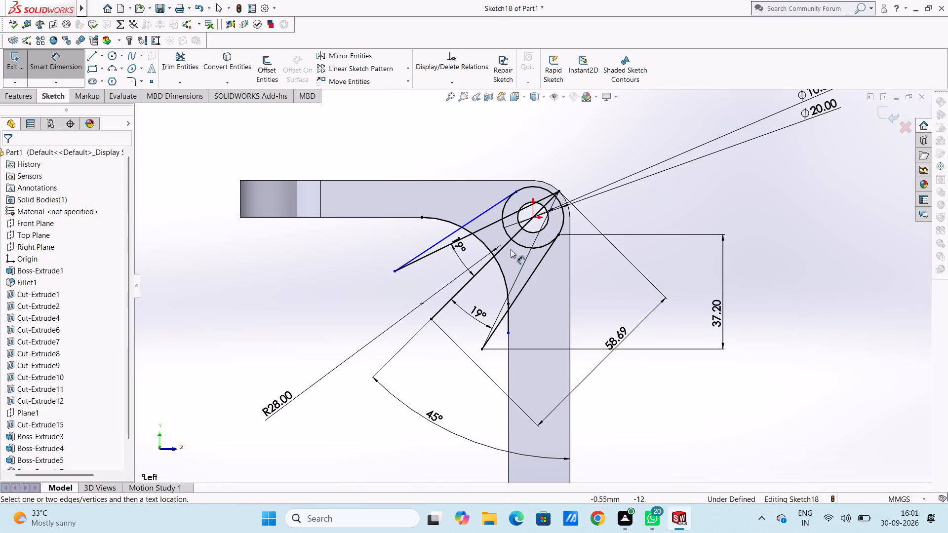
pyautogui.click(450, 233)
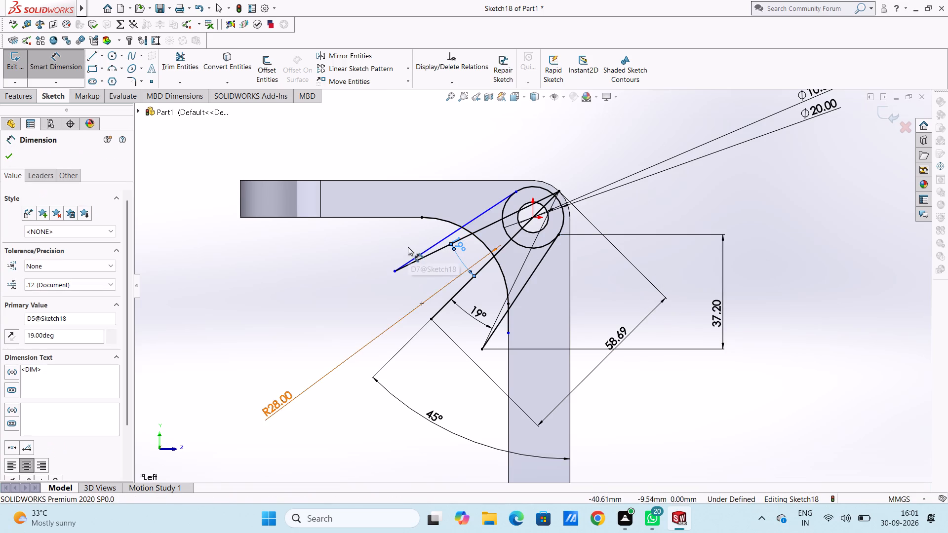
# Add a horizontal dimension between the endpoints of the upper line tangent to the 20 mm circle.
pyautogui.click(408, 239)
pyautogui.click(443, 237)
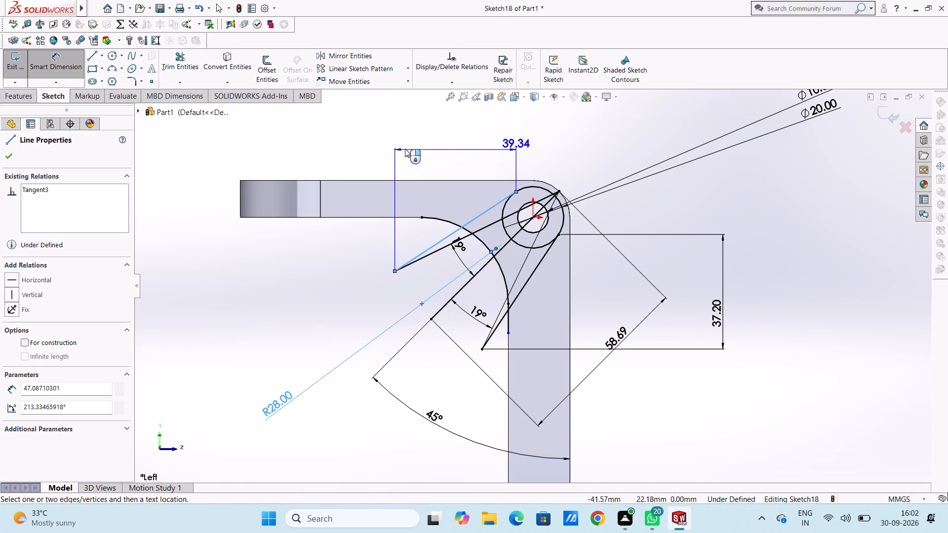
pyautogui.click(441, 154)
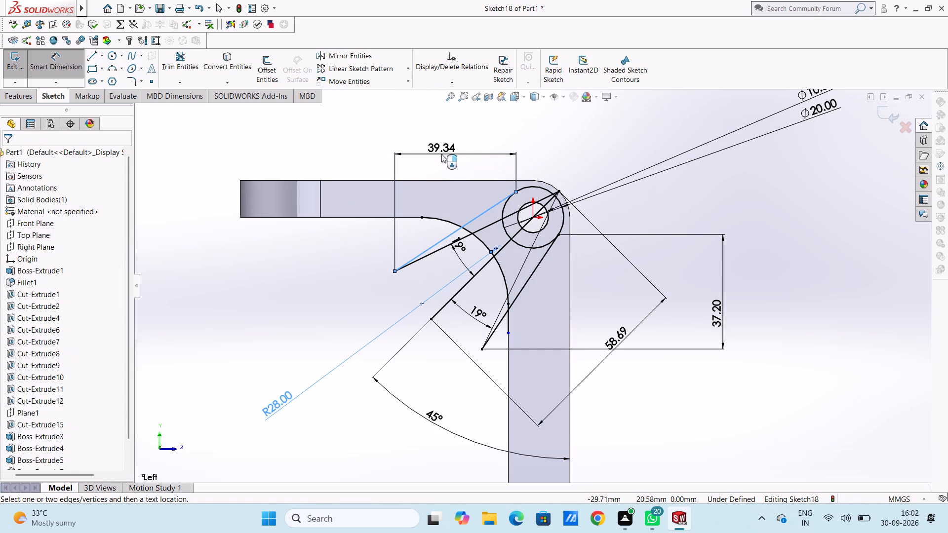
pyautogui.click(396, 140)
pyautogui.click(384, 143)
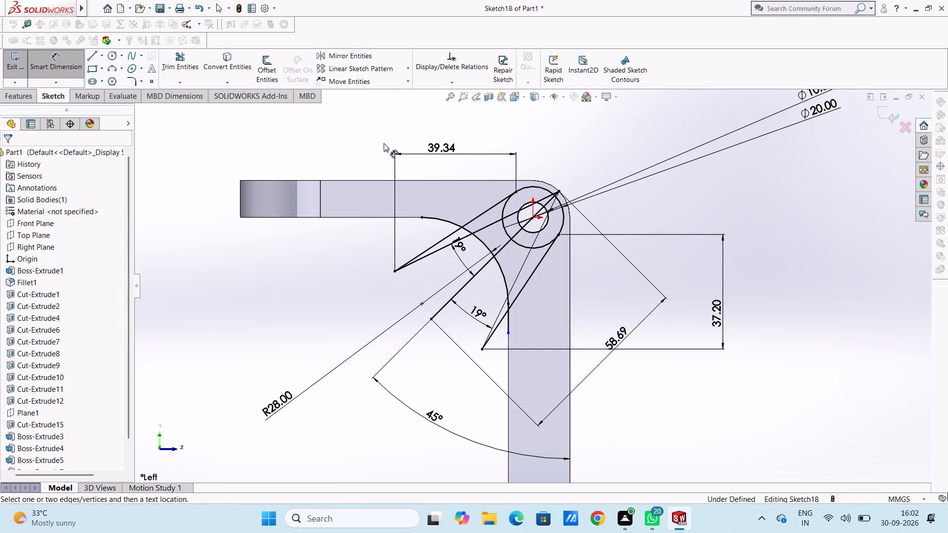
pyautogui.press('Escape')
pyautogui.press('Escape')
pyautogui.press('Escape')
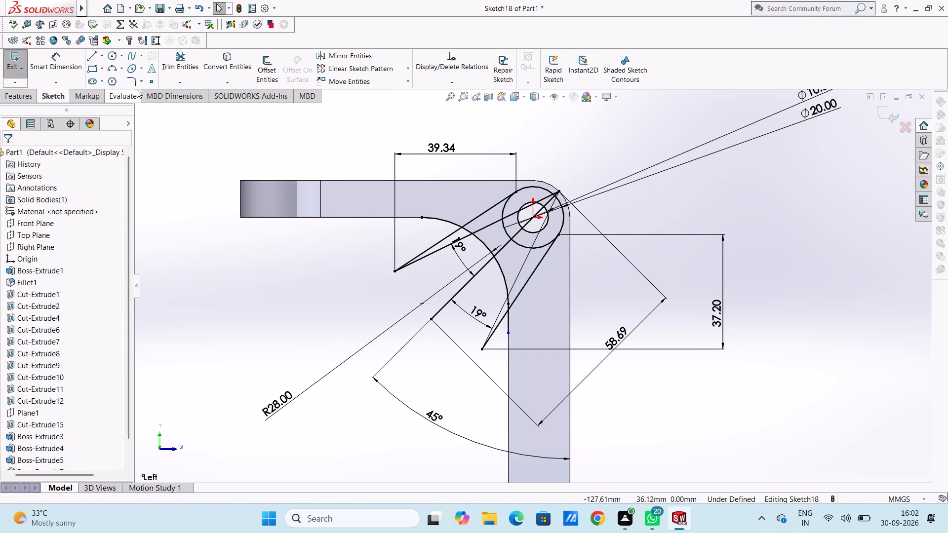
# Trim the inner arc beyond the upper tangent line and the ends of the upper tangent and angled lines outside the arc.
pyautogui.click(188, 52)
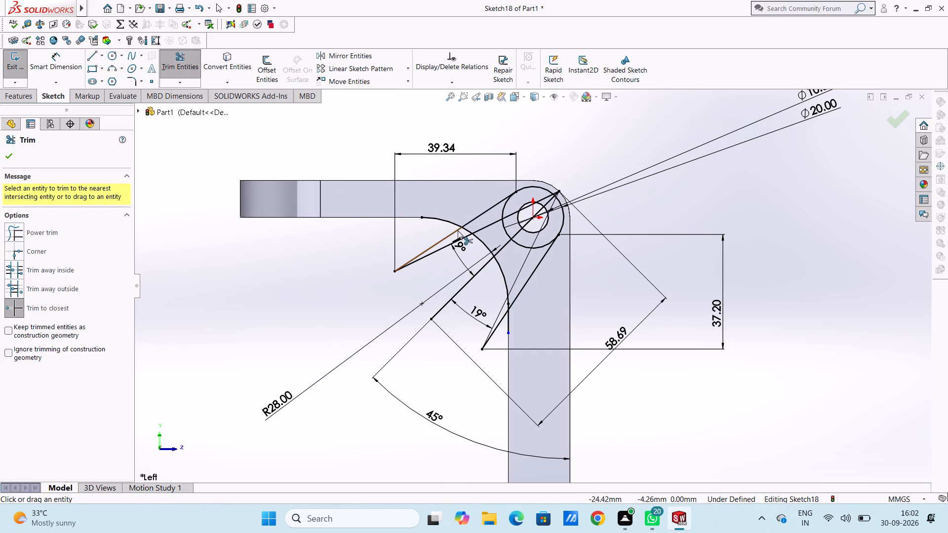
pyautogui.click(444, 221)
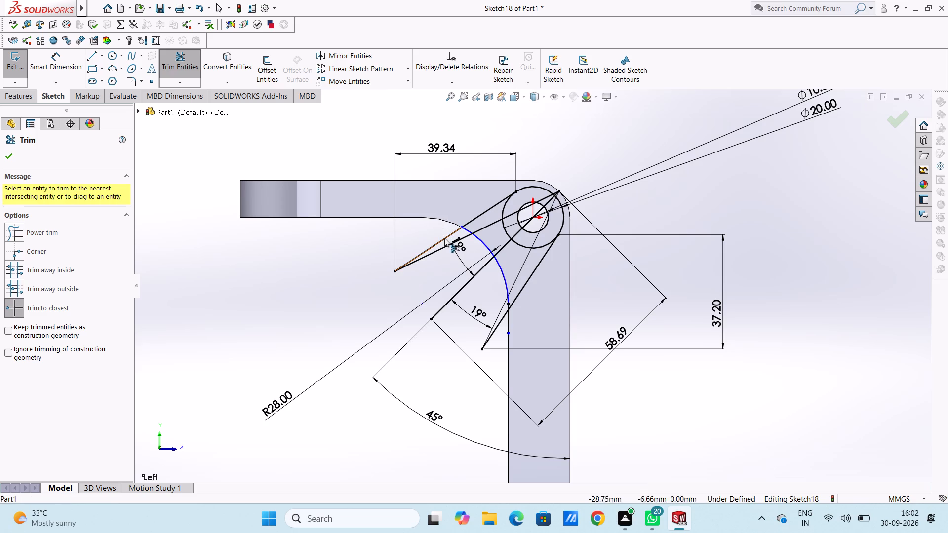
pyautogui.click(444, 238)
pyautogui.click(443, 246)
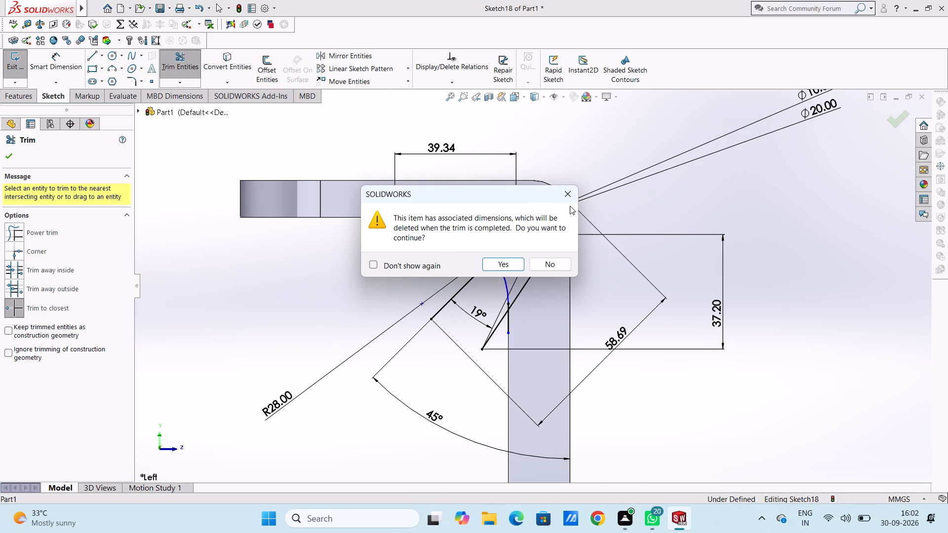
pyautogui.click(563, 198)
# Trim away the upper angled line across both circles, including the line ends meeting beyond the 20 mm circle.
pyautogui.click(488, 229)
pyautogui.click(488, 224)
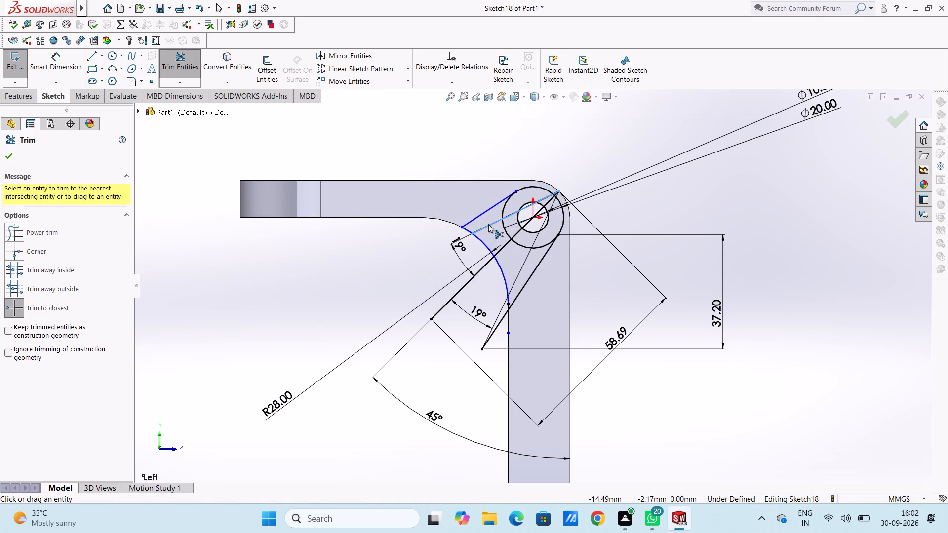
pyautogui.click(508, 218)
pyautogui.click(525, 210)
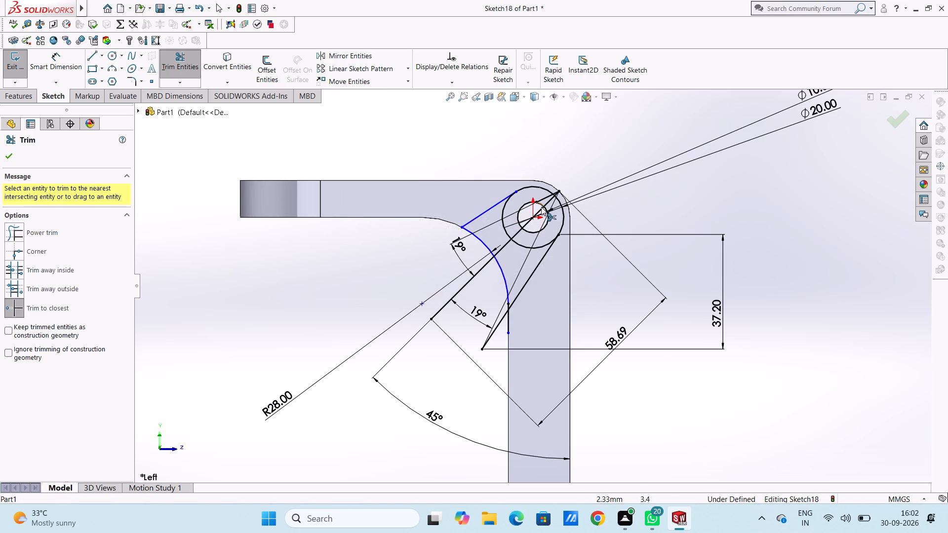
pyautogui.click(545, 199)
pyautogui.scroll(-2, 553, 198)
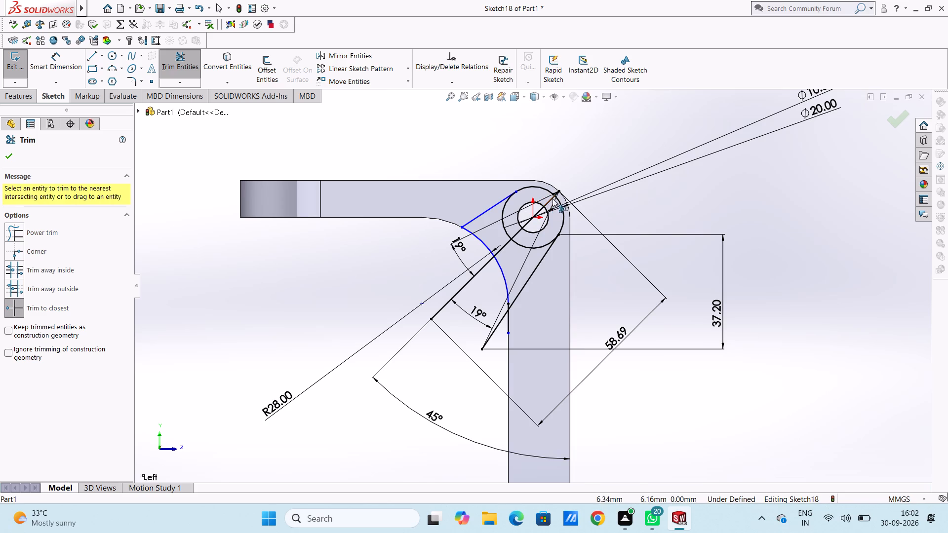
pyautogui.scroll(-4, 553, 198)
pyautogui.click(554, 221)
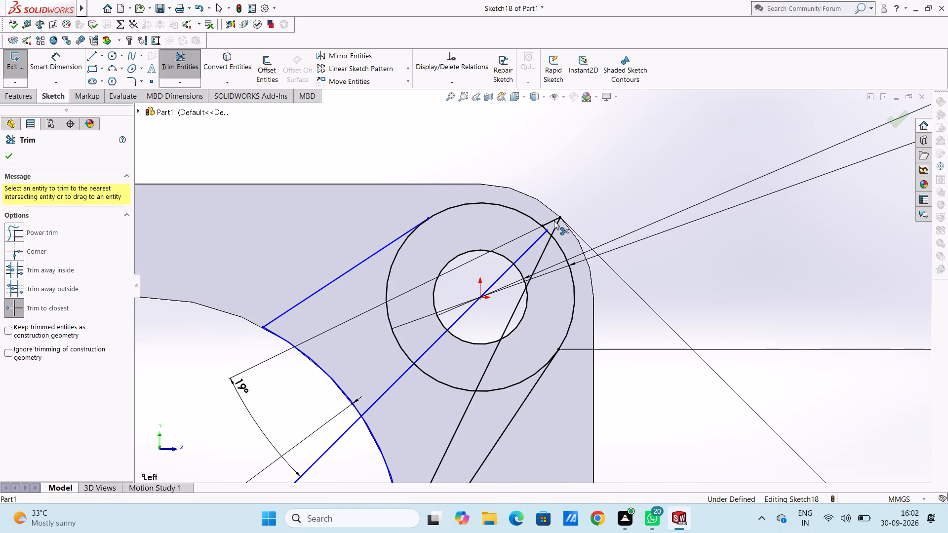
pyautogui.doubleClick(554, 221)
pyautogui.click(557, 225)
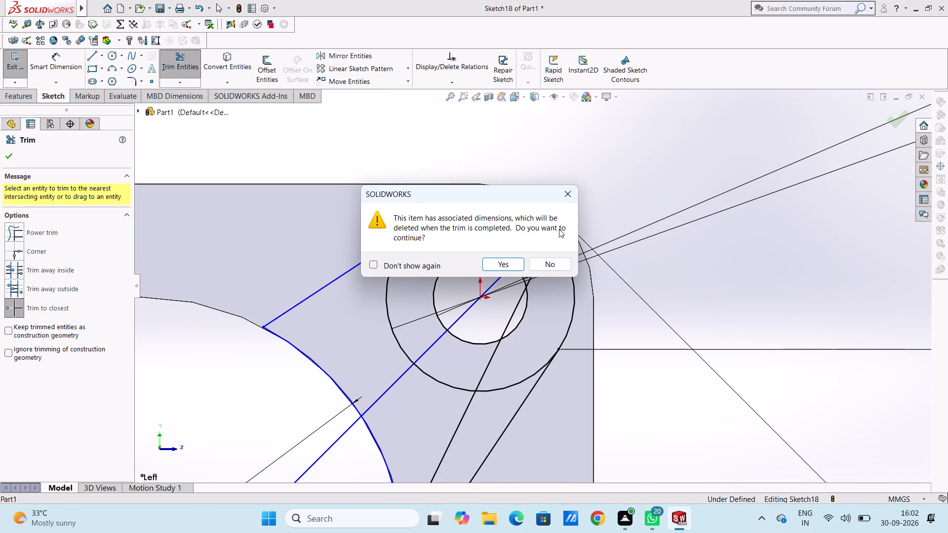
pyautogui.click(507, 264)
# Trim the centre line and lower angled line inside the 10 mm circle and between the circles on the outer-corner side.
pyautogui.click(539, 262)
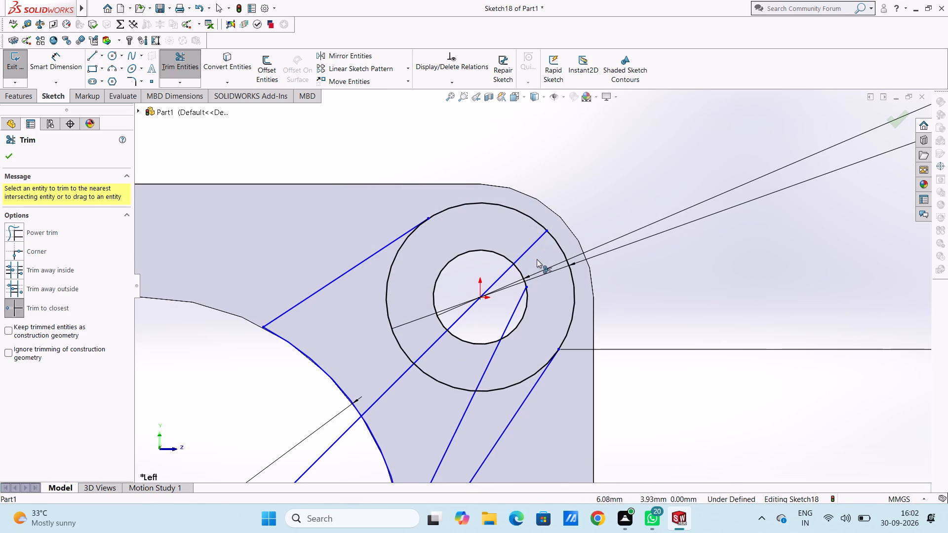
pyautogui.click(530, 244)
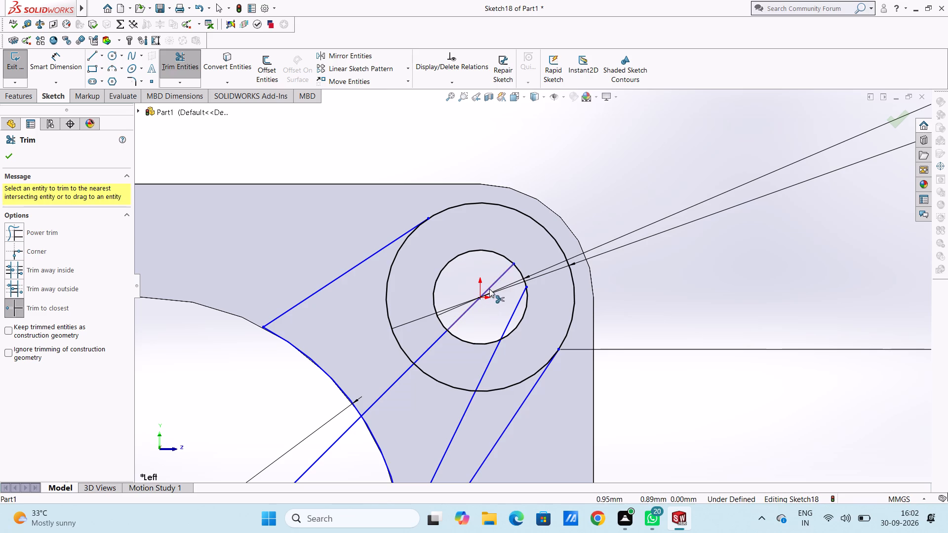
pyautogui.click(489, 289)
pyautogui.click(510, 318)
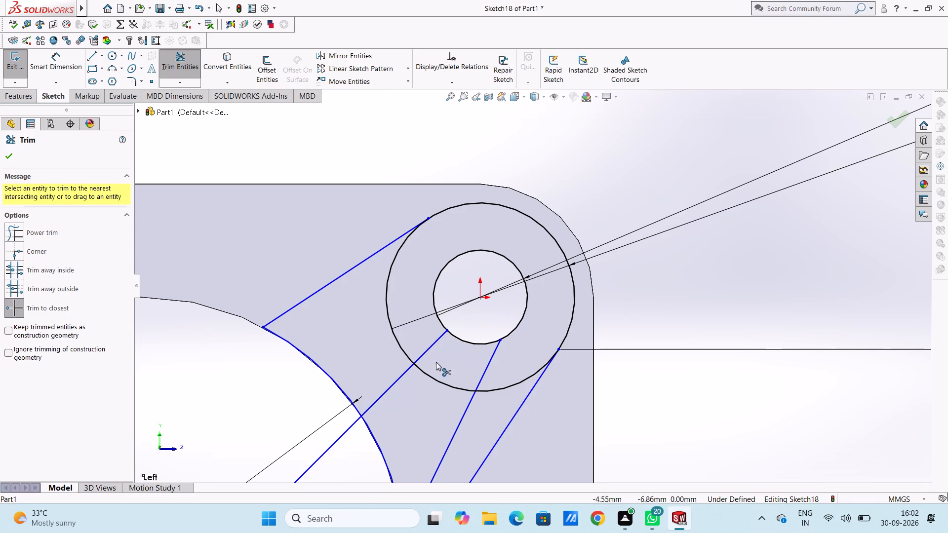
# Trim the inward side of the 20 mm circle between the tangent lines, plus the leftover line pieces between the circles.
pyautogui.click(426, 373)
pyautogui.click(425, 354)
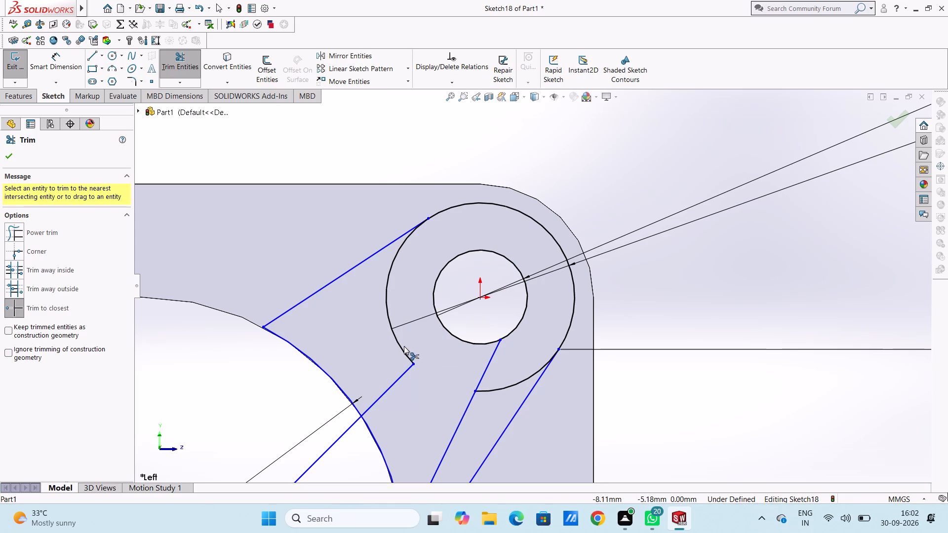
pyautogui.click(399, 343)
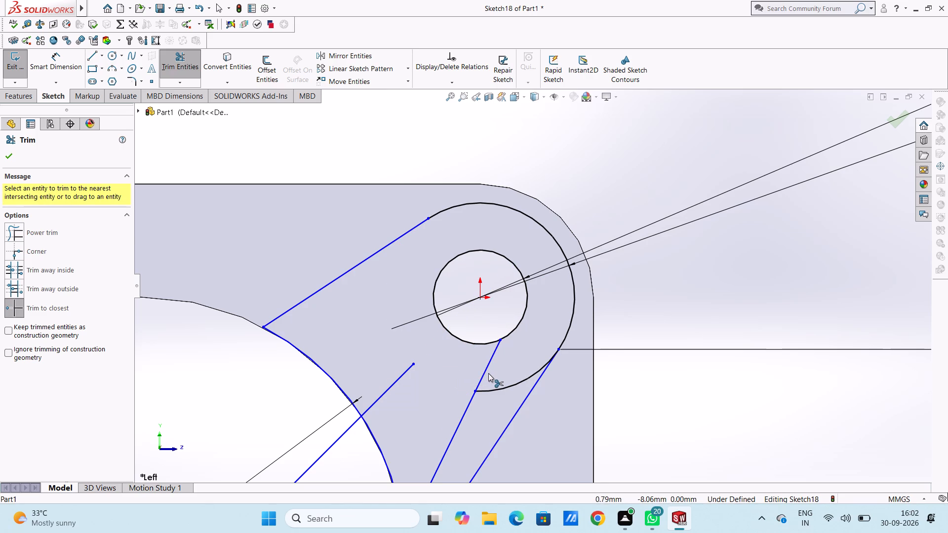
pyautogui.click(485, 368)
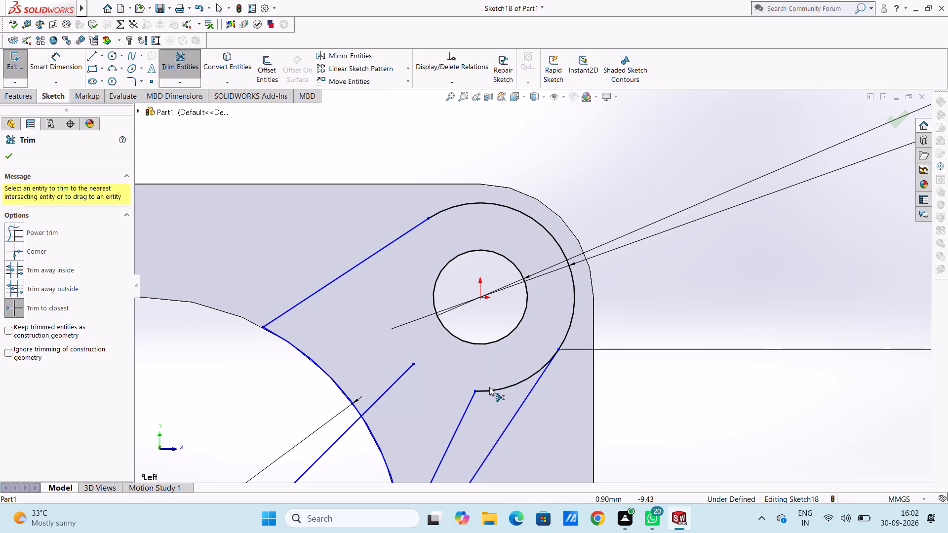
pyautogui.click(490, 389)
# Trim away the remaining centre line and lower angled line on both sides of the inner arc.
pyautogui.click(467, 401)
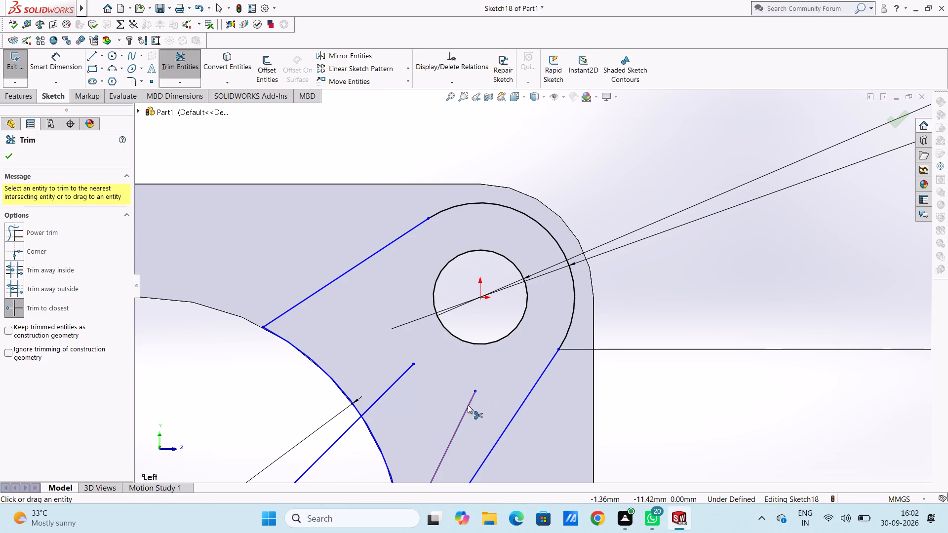
pyautogui.click(468, 405)
pyautogui.click(405, 371)
pyautogui.scroll(5, 405, 370)
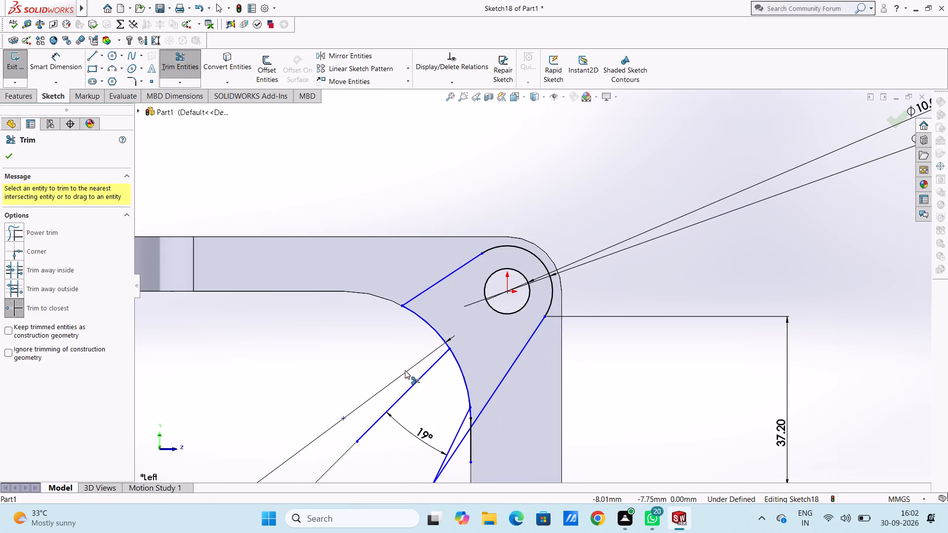
pyautogui.scroll(3, 405, 370)
pyautogui.click(475, 332)
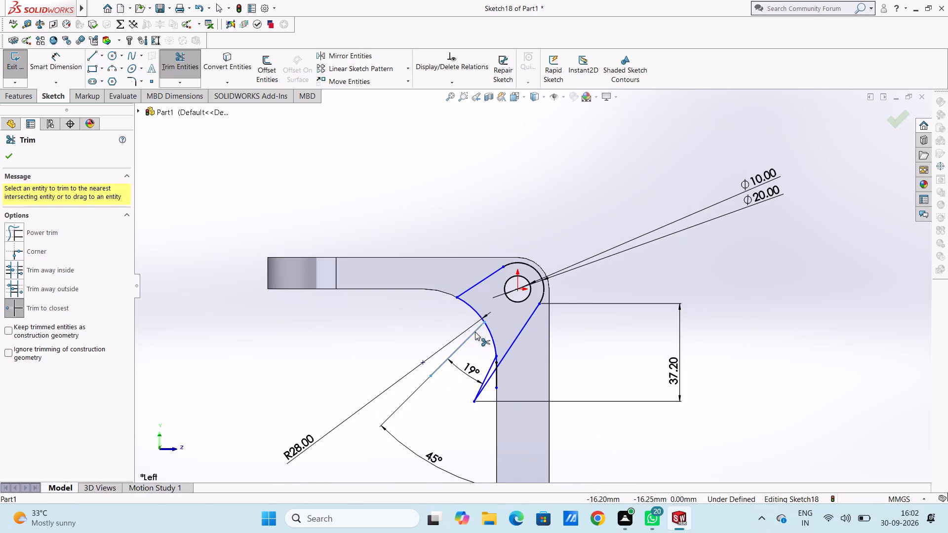
pyautogui.click(486, 375)
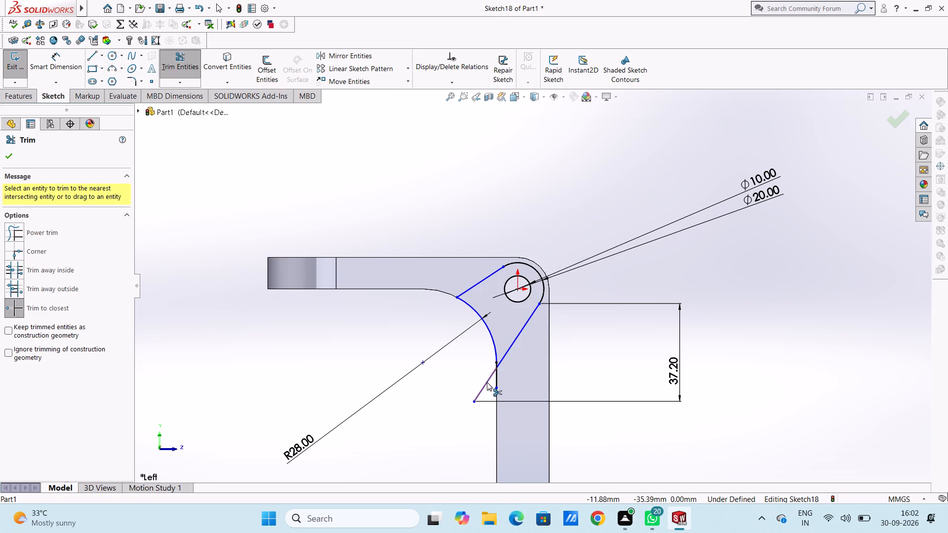
# Trim the lower tangent line past the wall's inner edge and the vertical line below their intersection.
pyautogui.click(487, 382)
pyautogui.click(508, 263)
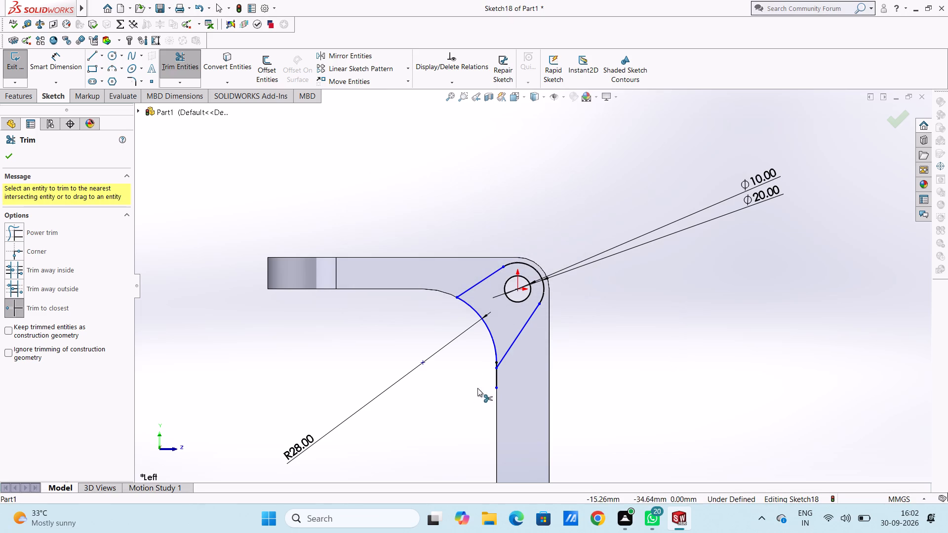
pyautogui.click(496, 382)
pyautogui.press('Escape')
pyautogui.press('Escape')
pyautogui.press('Escape')
# Add a vertical dimension between the circle centre and the lower tangent line's bottom endpoint.
pyautogui.scroll(-3, 573, 346)
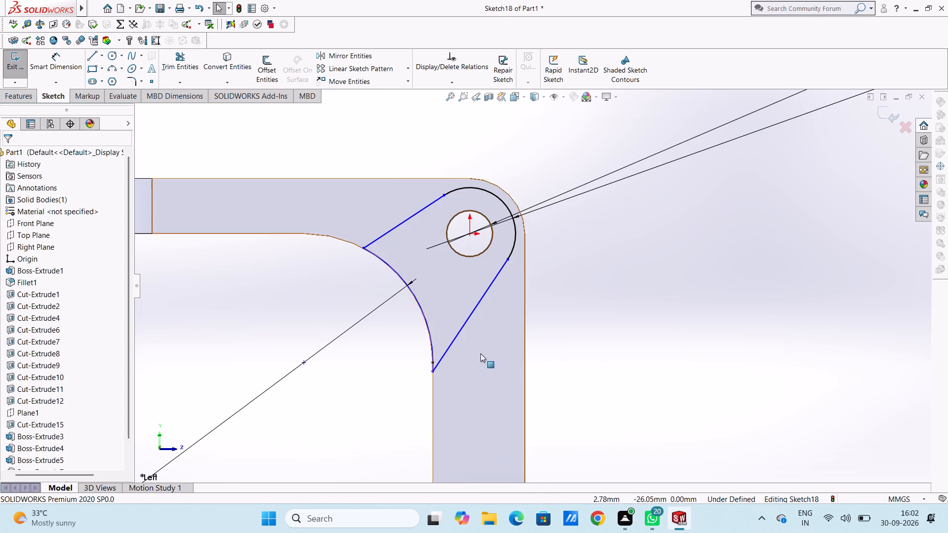
pyautogui.scroll(2, 477, 353)
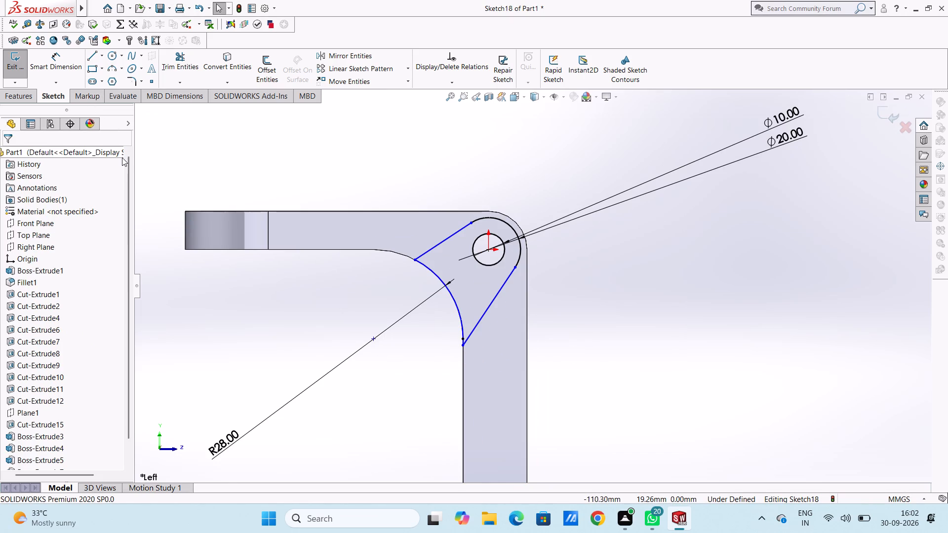
pyautogui.click(58, 62)
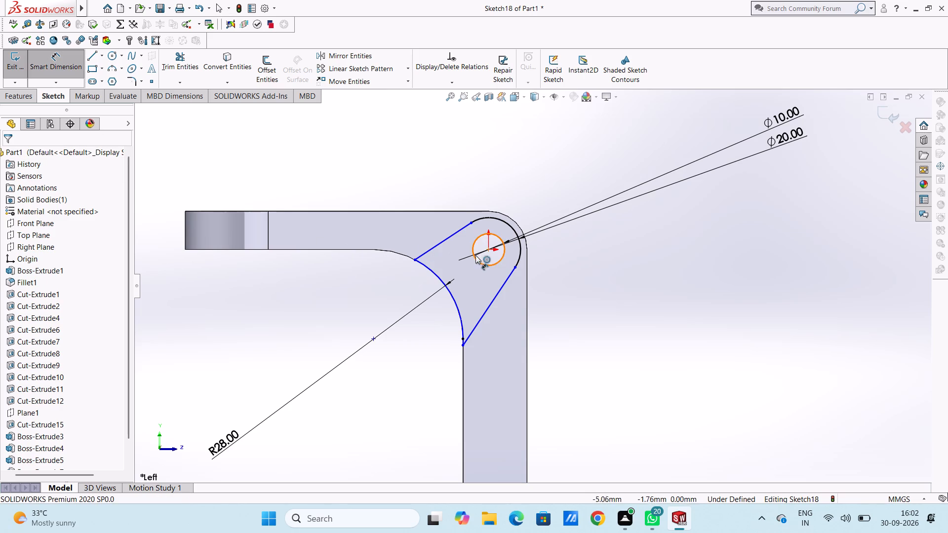
pyautogui.click(489, 251)
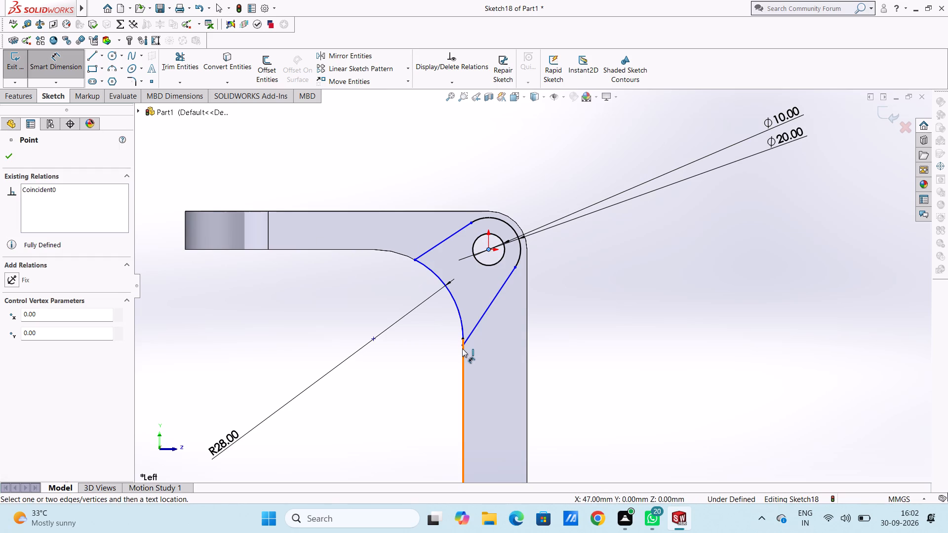
pyautogui.click(462, 347)
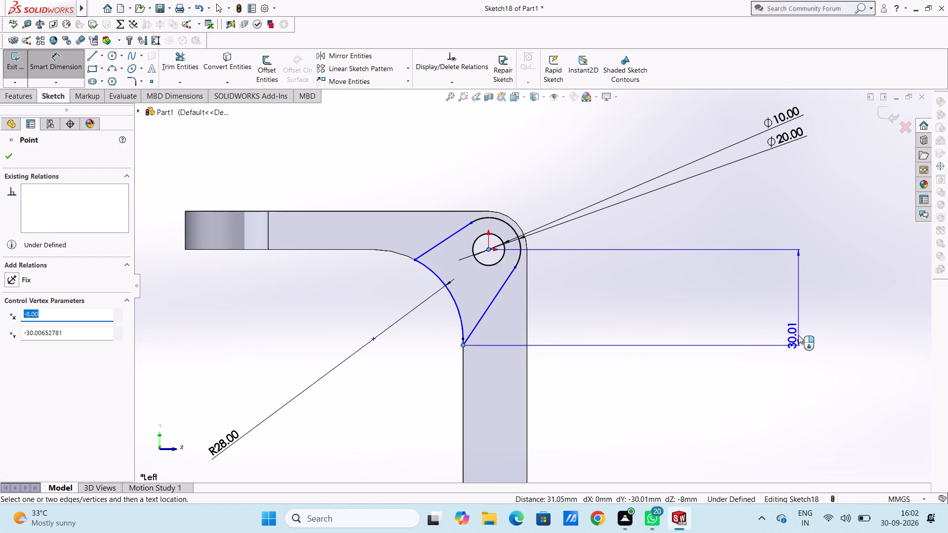
pyautogui.click(798, 335)
pyautogui.click(757, 324)
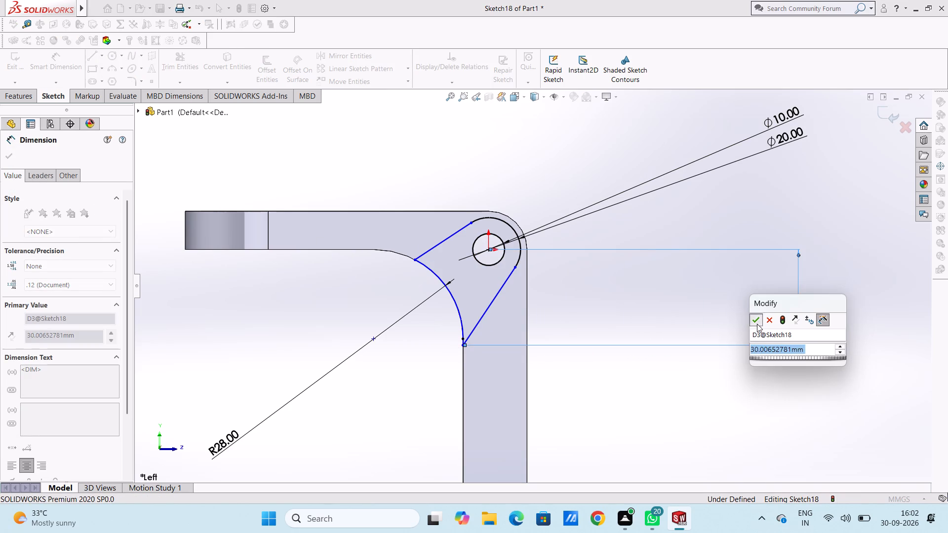
pyautogui.click(671, 312)
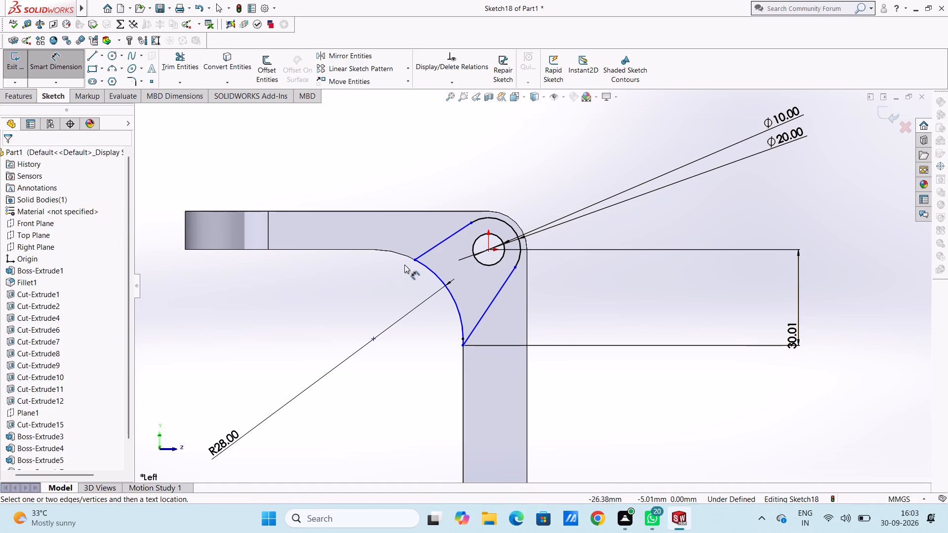
# Add a horizontal dimension between the upper tangent line's endpoint on the inner arc and the circle centre.
pyautogui.click(416, 261)
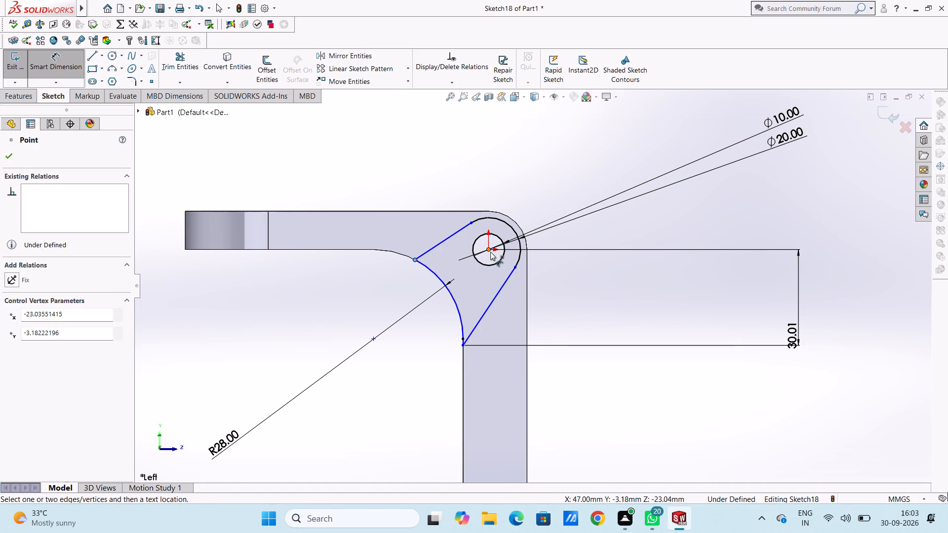
pyautogui.click(490, 252)
pyautogui.click(435, 152)
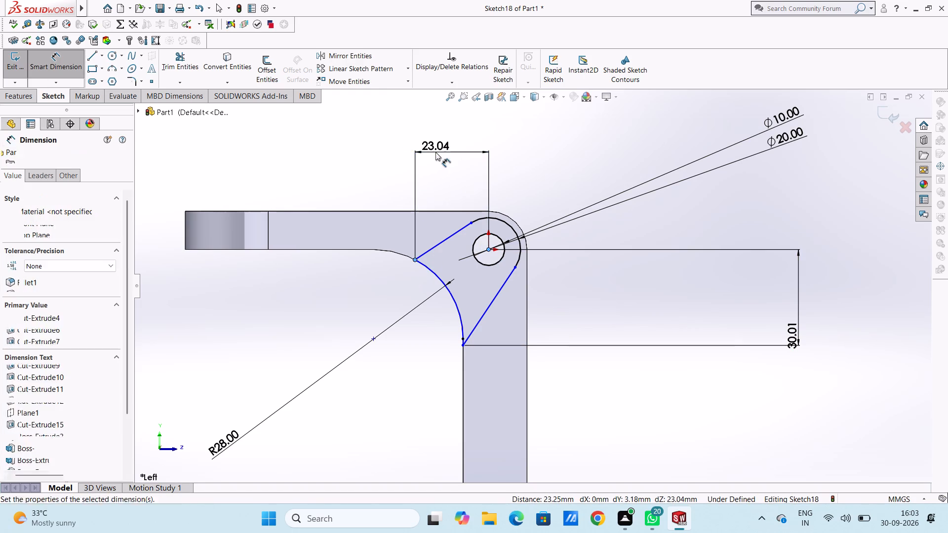
pyautogui.click(396, 140)
pyautogui.click(367, 152)
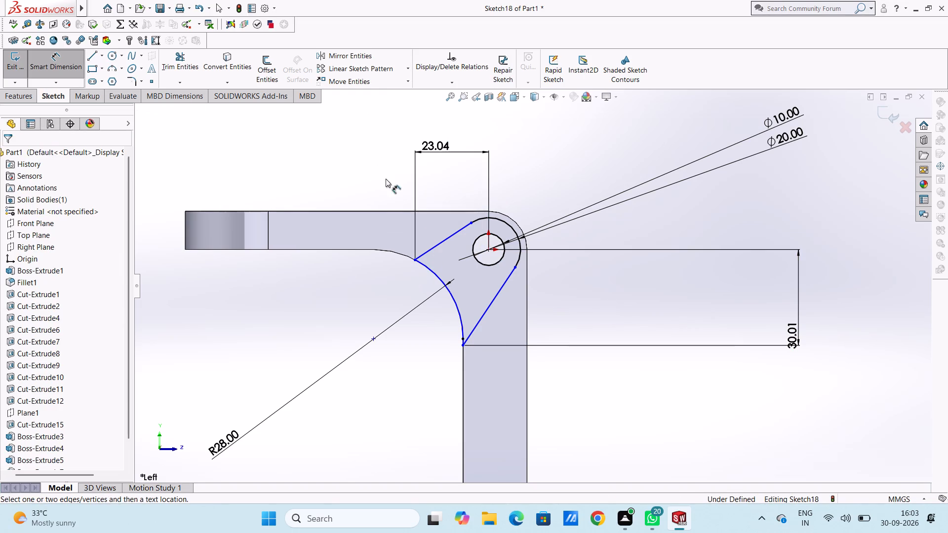
# Dimension the length of the upper tangent line between the inner arc and the 20 mm outer arc.
pyautogui.click(444, 239)
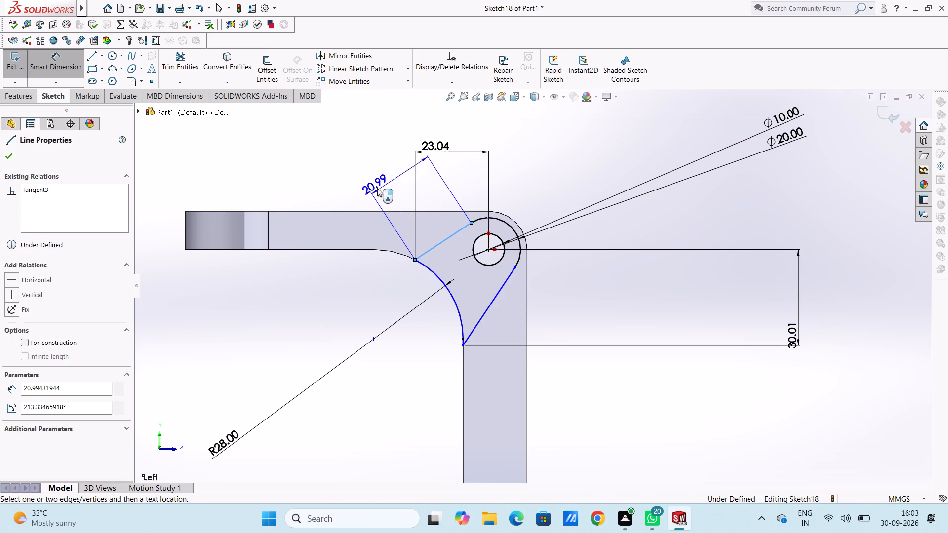
pyautogui.click(366, 171)
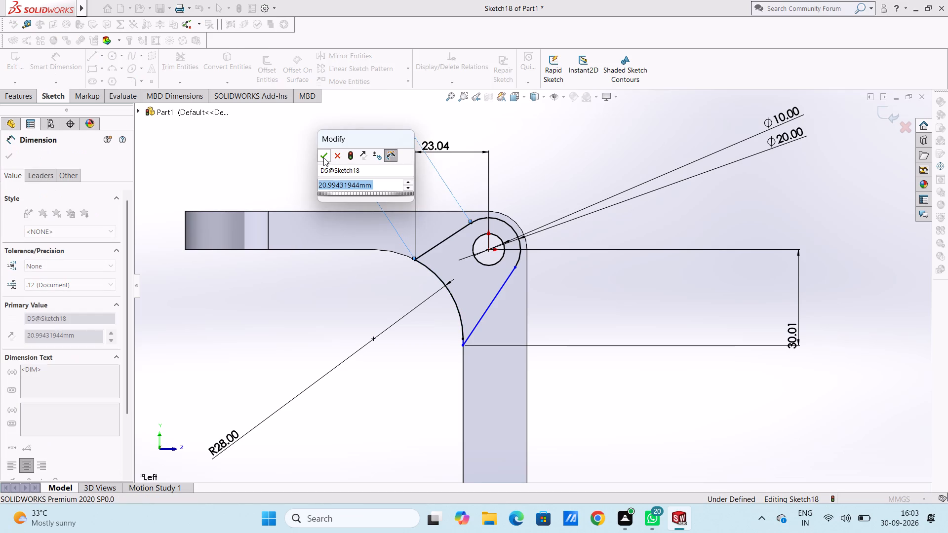
pyautogui.click(323, 157)
pyautogui.click(309, 158)
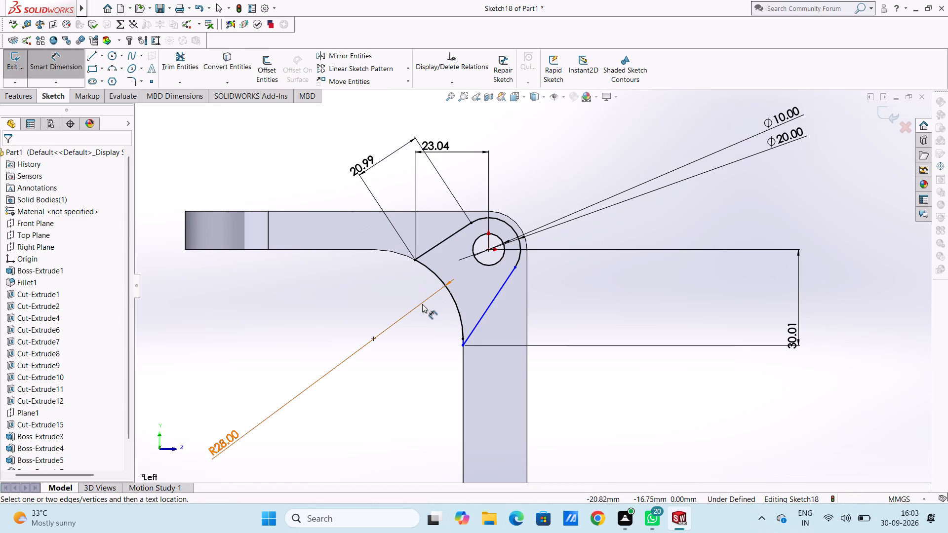
# Dimension the short vertical line between the inner arc's lower end and the lower tangent line, then finish dimensioning.
pyautogui.scroll(-6, 469, 351)
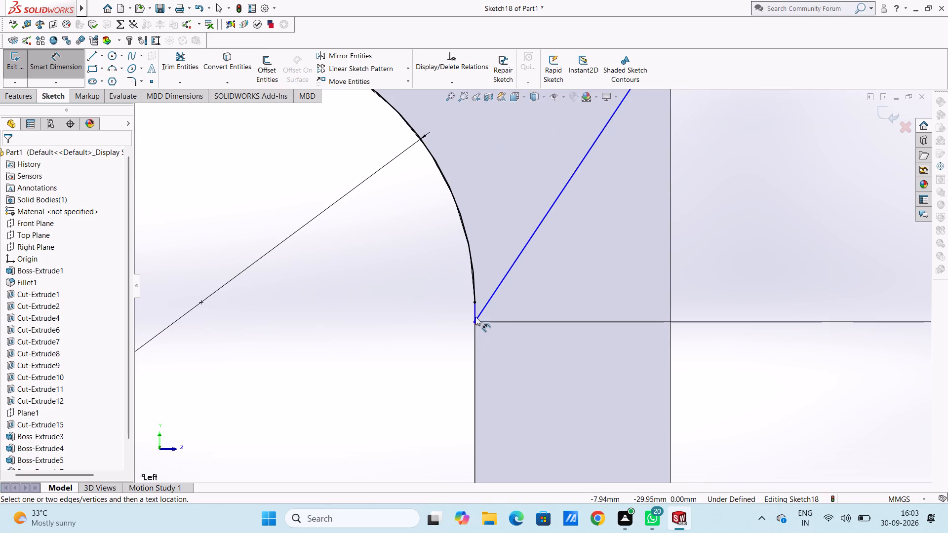
pyautogui.click(475, 313)
pyautogui.click(242, 314)
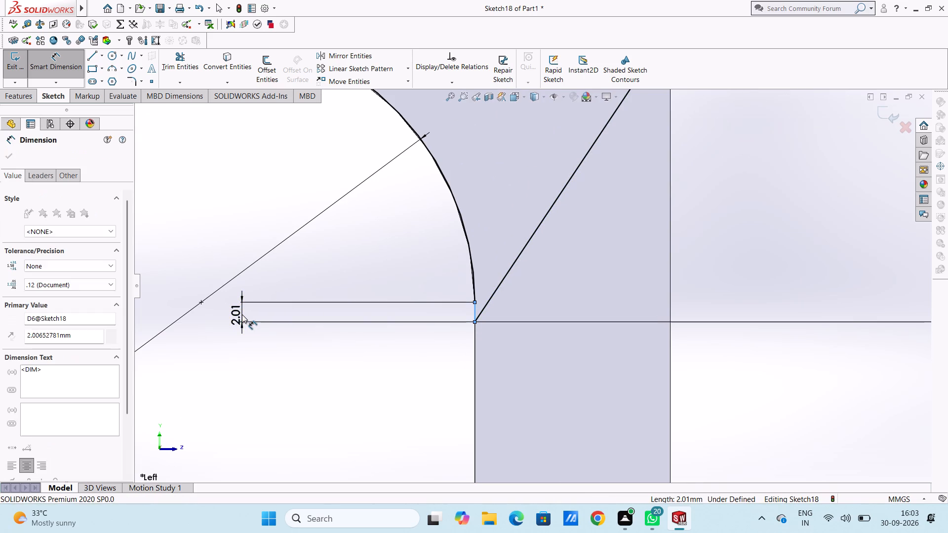
pyautogui.click(199, 296)
pyautogui.click(370, 389)
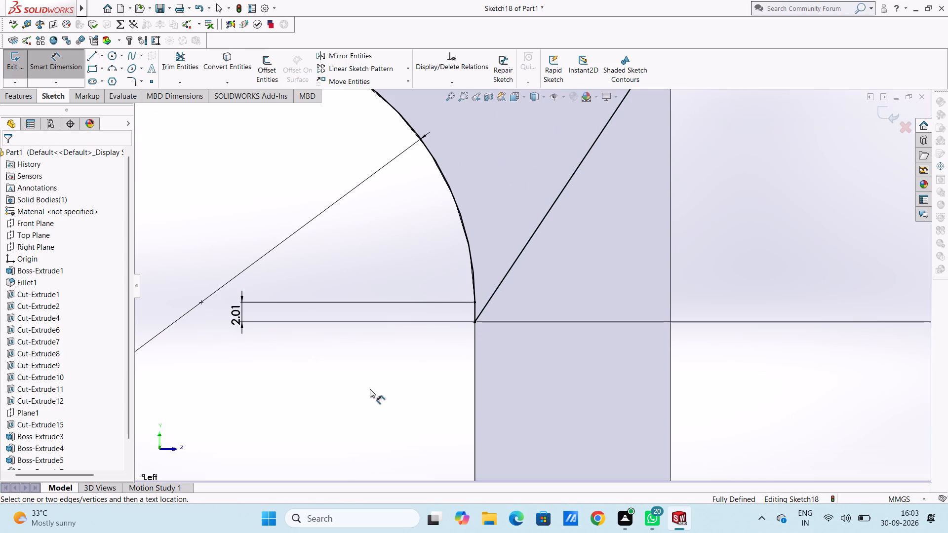
pyautogui.press('Escape')
pyautogui.press('Escape')
# Extrude the teardrop profile as a blind boss 11 mm deep from the sketch plane, merged with the bracket.
pyautogui.scroll(8, 370, 389)
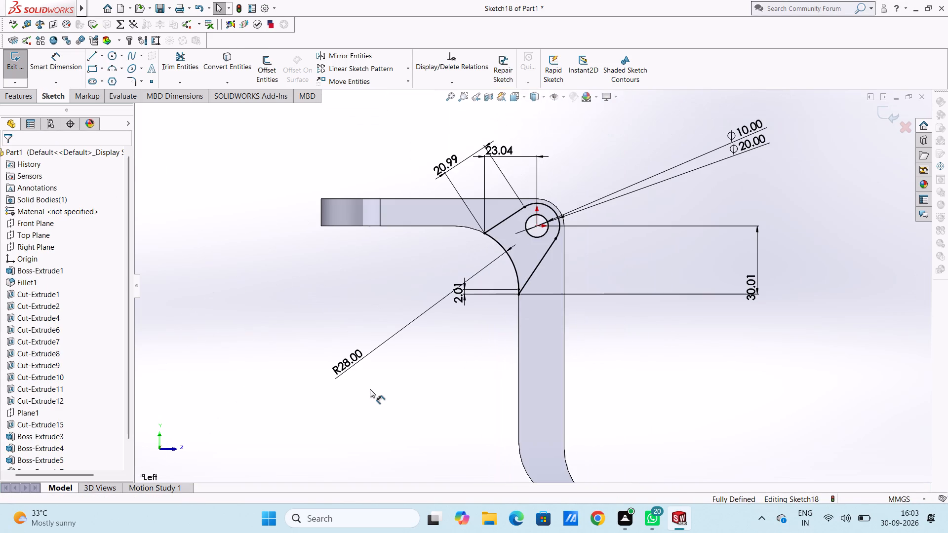
pyautogui.moveTo(232, 368); pyautogui.dragTo(247, 435, button='middle')
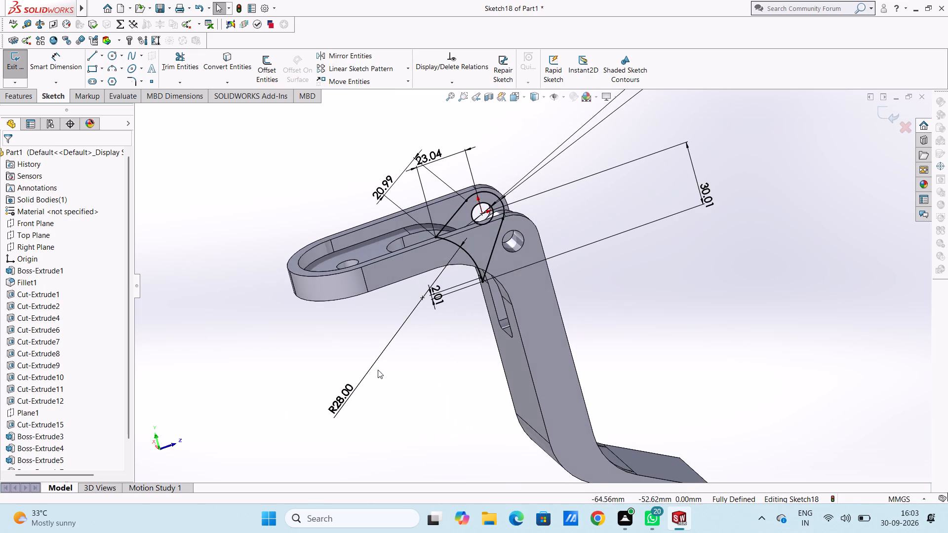
pyautogui.moveTo(378, 371); pyautogui.dragTo(336, 432, button='middle')
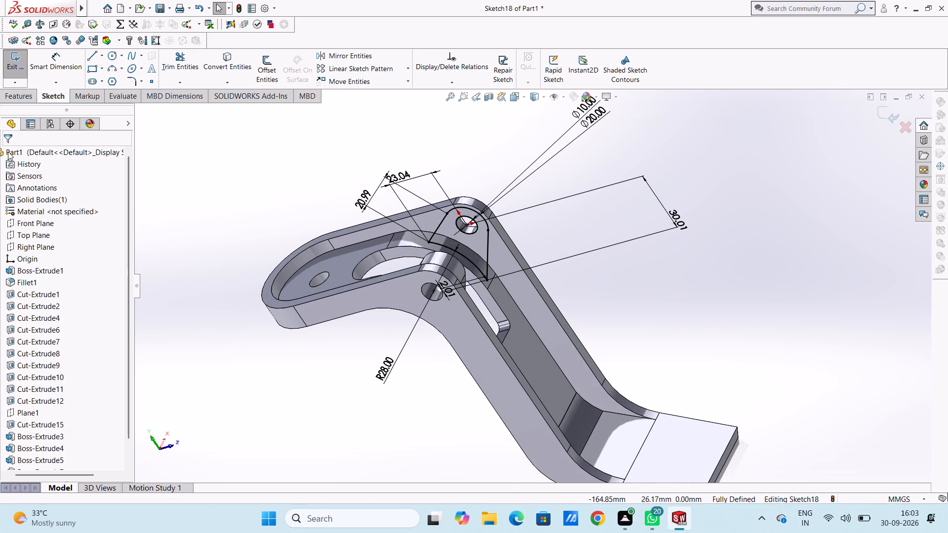
pyautogui.click(25, 96)
pyautogui.click(19, 67)
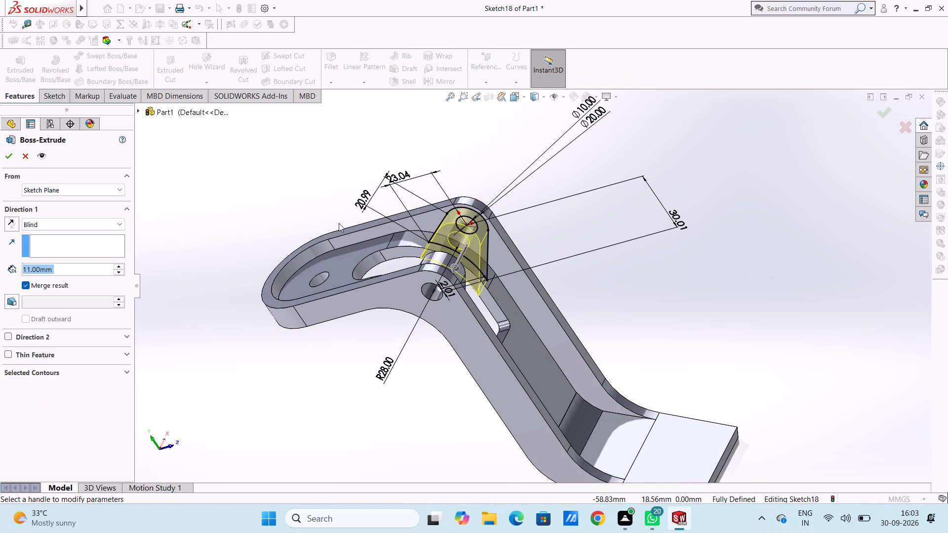
pyautogui.click(11, 156)
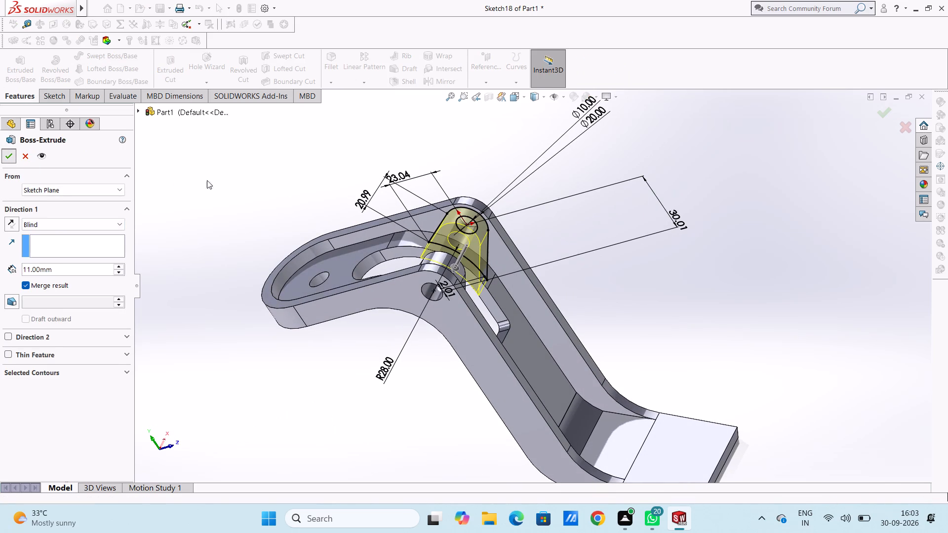
pyautogui.click(243, 196)
# Inspect the bosses on both side walls from different angles, ending in the isometric view.
pyautogui.moveTo(274, 191); pyautogui.dragTo(252, 180, button='middle')
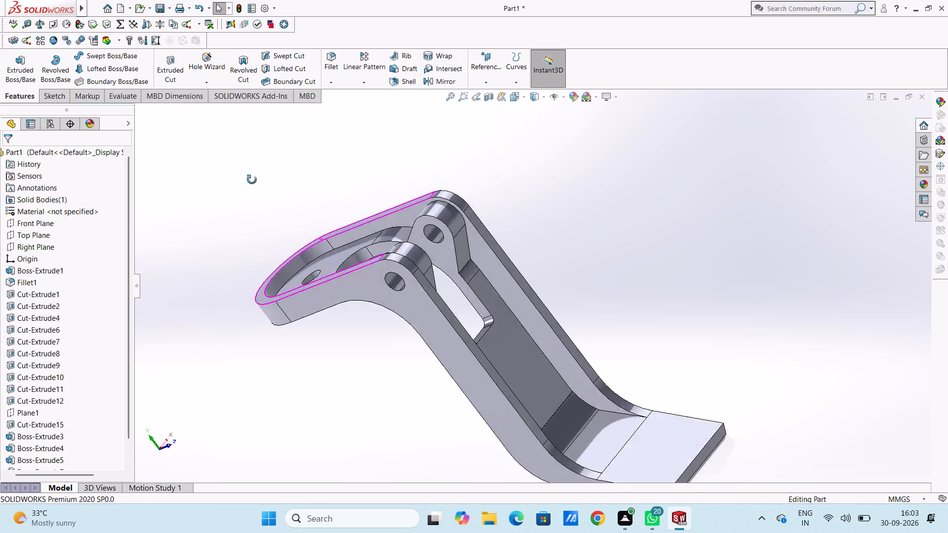
pyautogui.moveTo(252, 180); pyautogui.dragTo(237, 211, button='middle')
pyautogui.scroll(4, 241, 226)
pyautogui.moveTo(407, 277); pyautogui.dragTo(417, 246, button='middle')
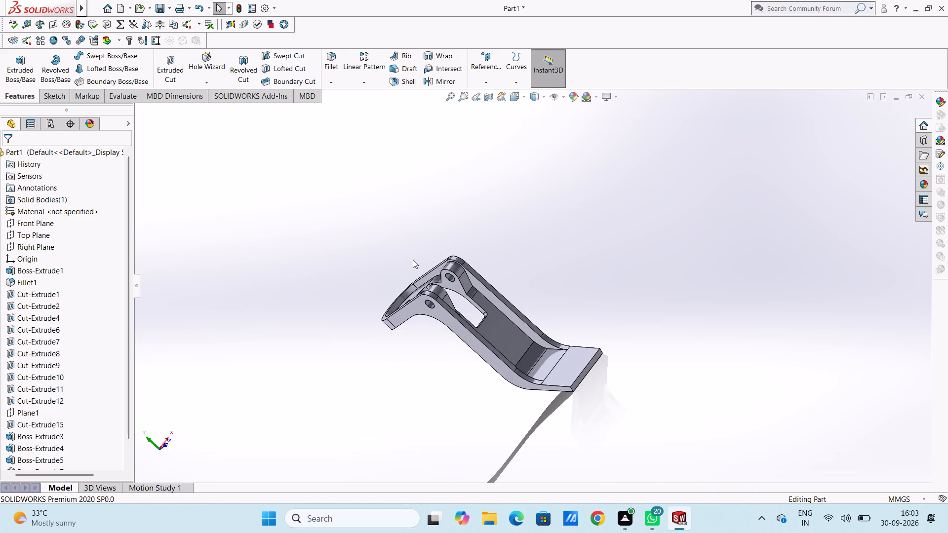
pyautogui.hotkey('ctrl', '7')
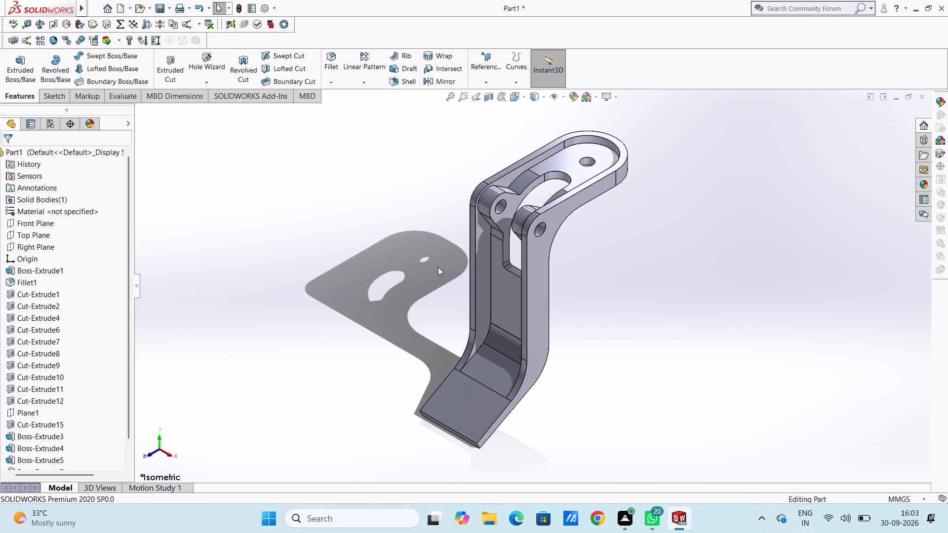
pyautogui.press('Escape')
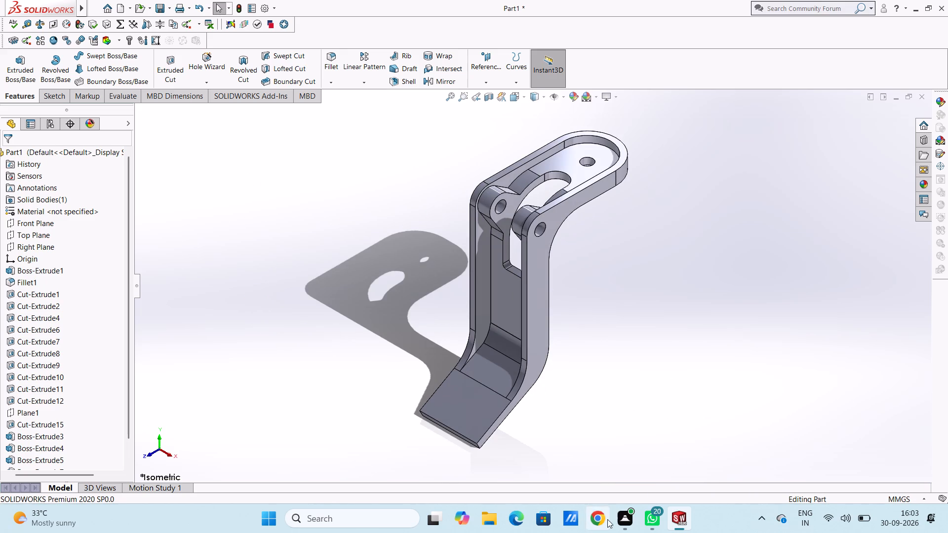
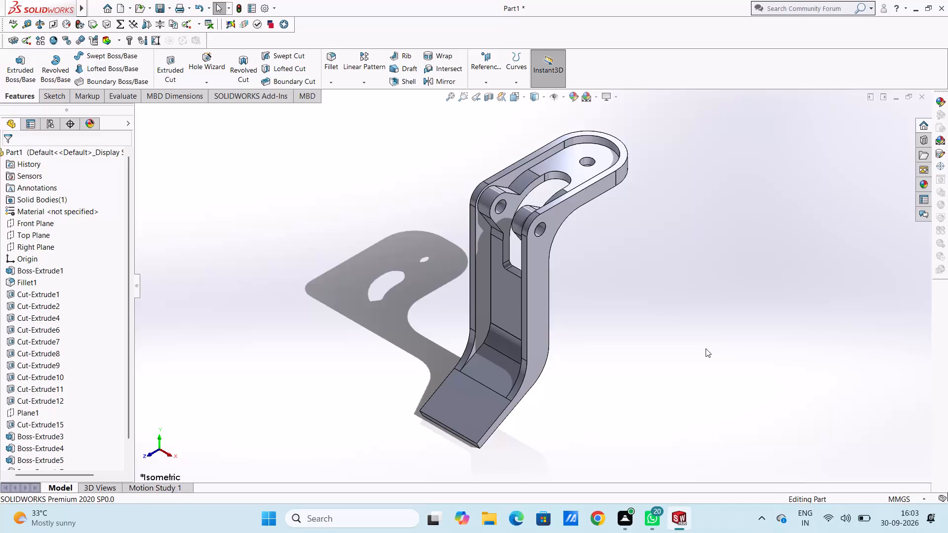
# Start a new sketch on the flat face of the bracket's sloped lower flange, seen in the top view.
pyautogui.scroll(3, 641, 393)
pyautogui.moveTo(527, 396); pyautogui.dragTo(537, 408, button='middle')
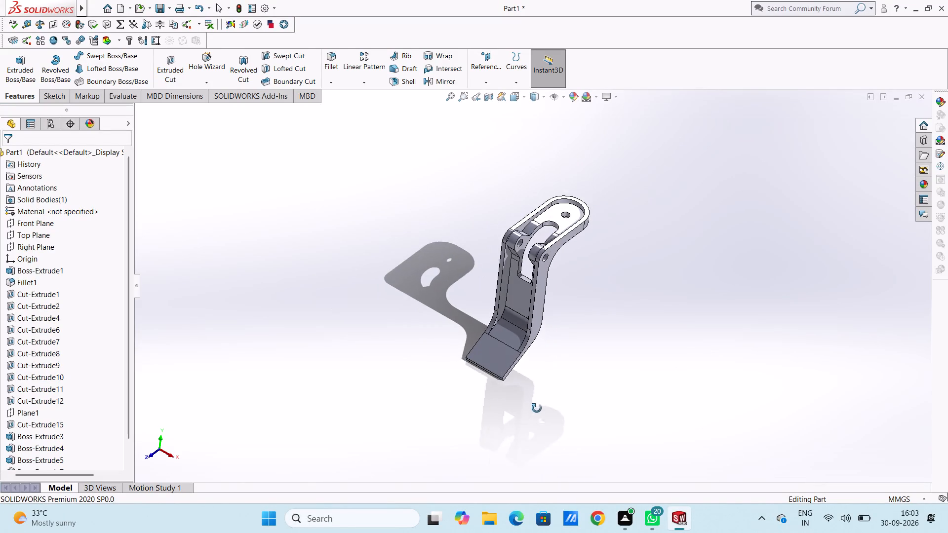
pyautogui.moveTo(537, 408); pyautogui.dragTo(544, 414, button='middle')
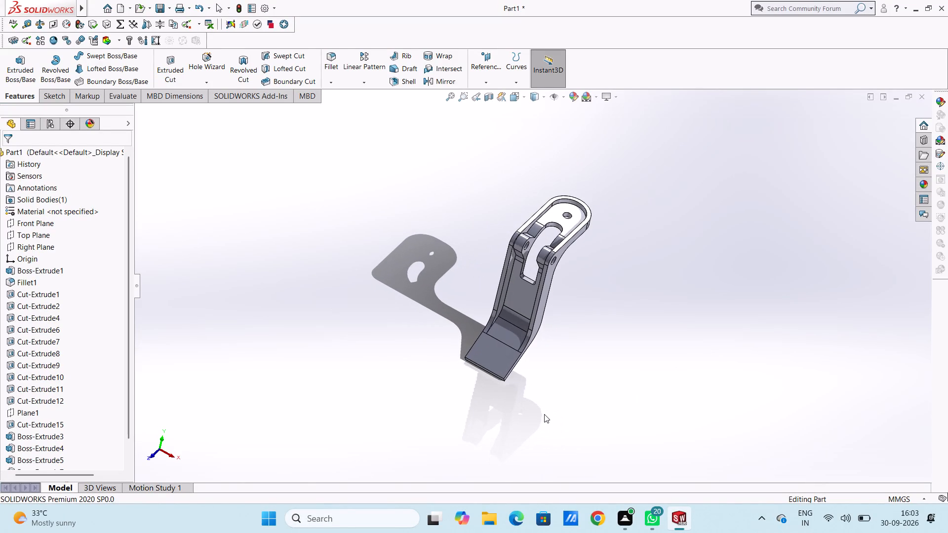
pyautogui.scroll(1, 544, 414)
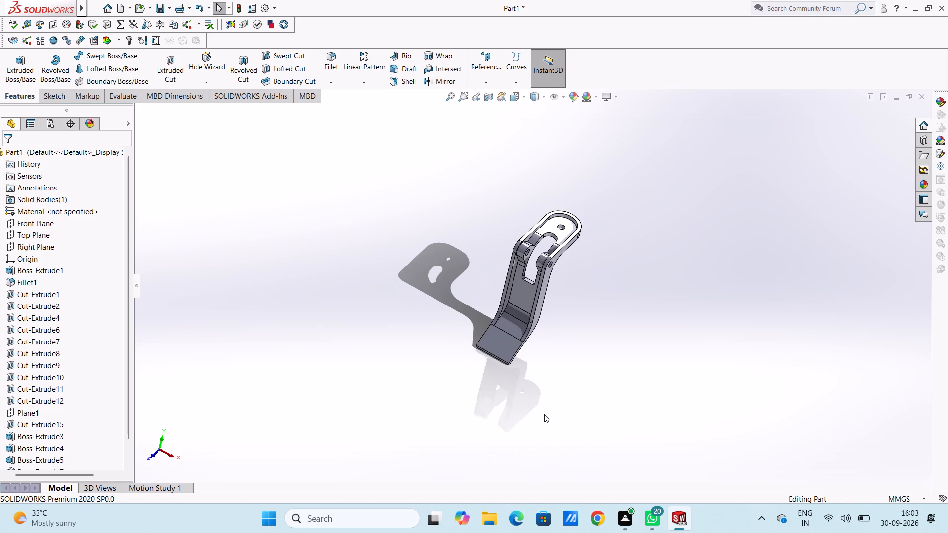
pyautogui.hotkey('ctrl', '5')
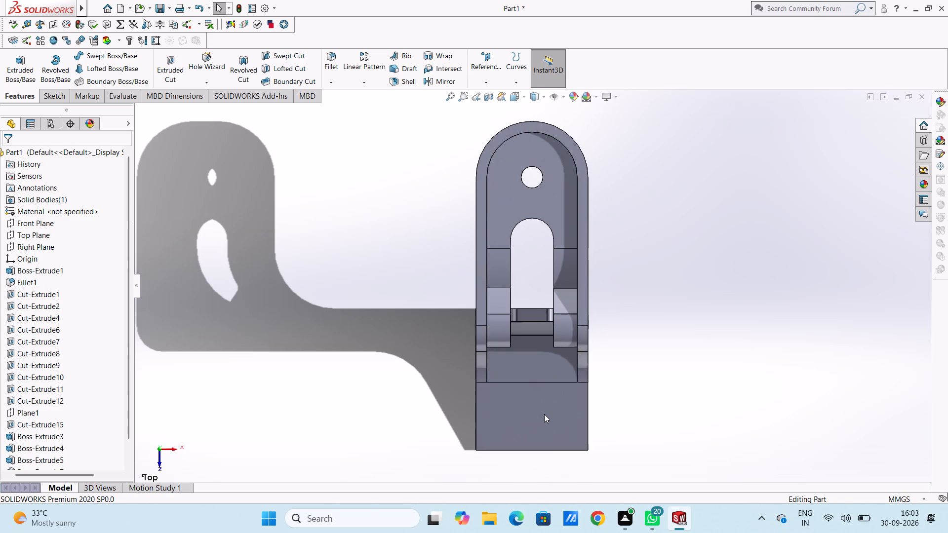
pyautogui.scroll(4, 541, 417)
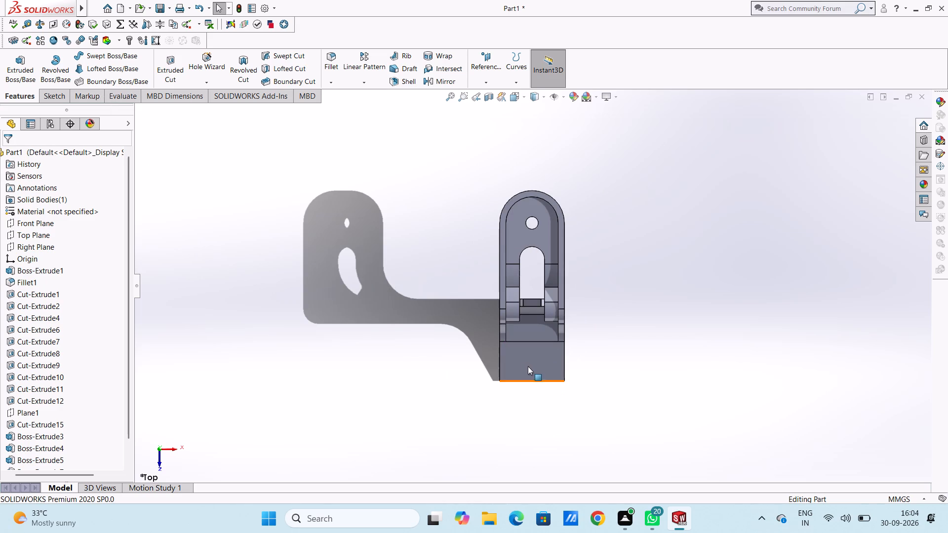
pyautogui.click(529, 368)
pyautogui.click(573, 343)
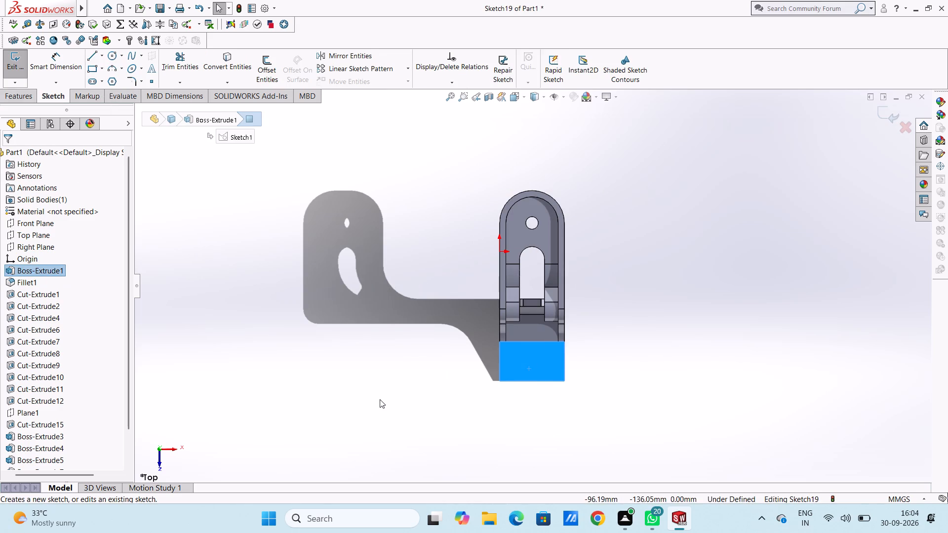
pyautogui.moveTo(380, 399); pyautogui.dragTo(375, 397)
# Draw a horizontal midpoint line centred on the lower flange's free end edge, with a half-length of 16 mm.
pyautogui.click(100, 55)
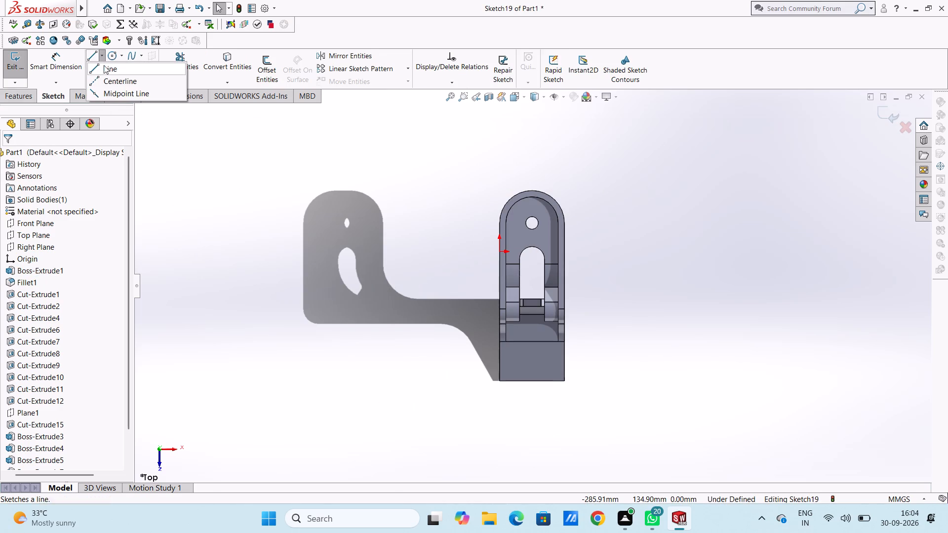
pyautogui.click(108, 93)
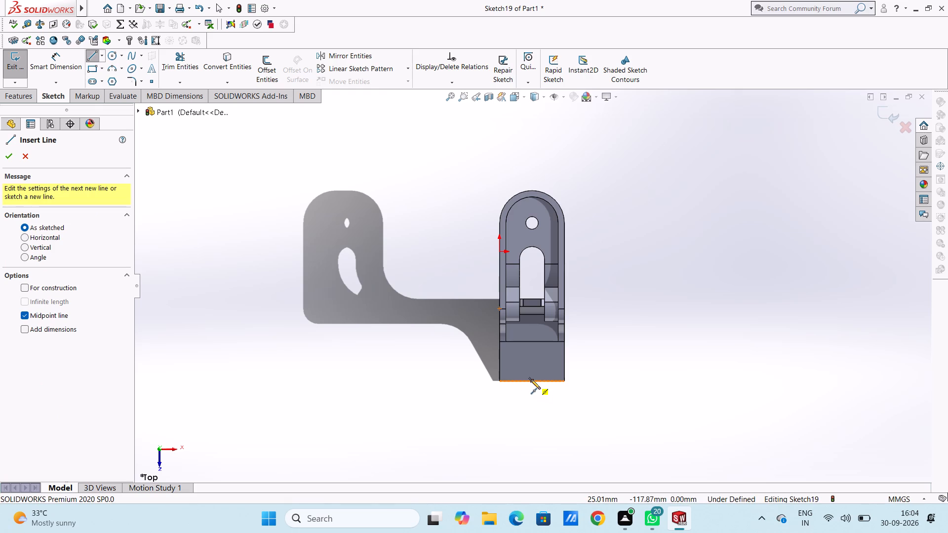
pyautogui.click(531, 381)
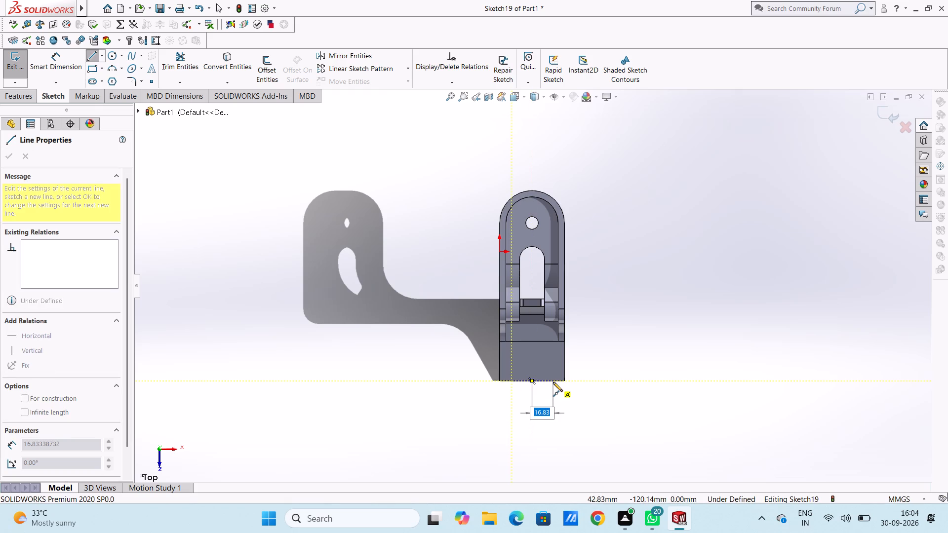
pyautogui.write('16')
pyautogui.press('Return')
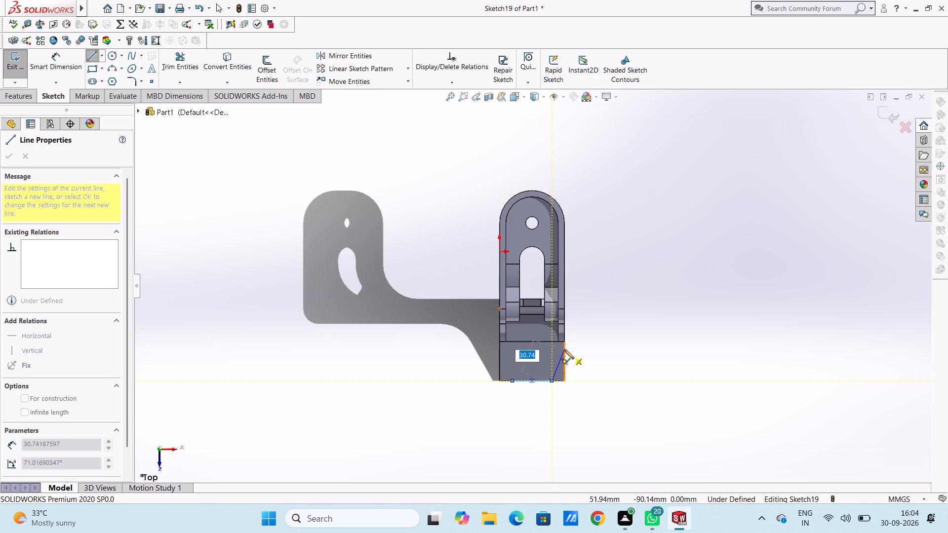
pyautogui.press('Escape')
pyautogui.press('Escape')
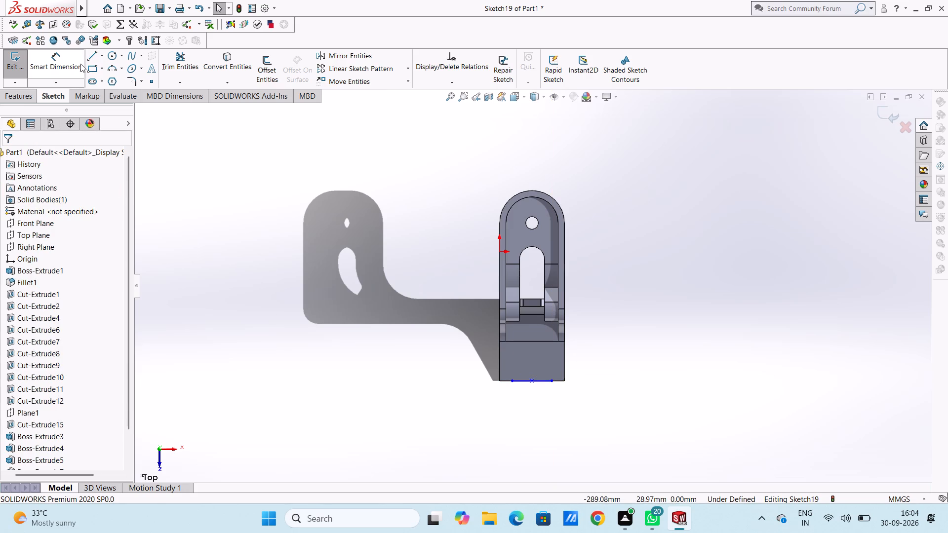
# Dimension the distance from the end-edge line's left endpoint to its midpoint as 16 mm.
pyautogui.click(80, 63)
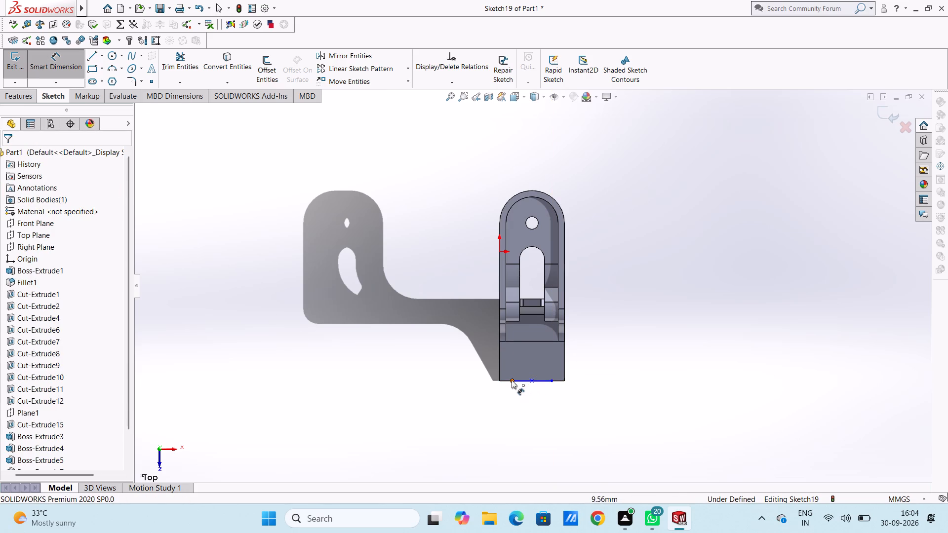
pyautogui.click(512, 380)
pyautogui.click(529, 381)
pyautogui.click(529, 439)
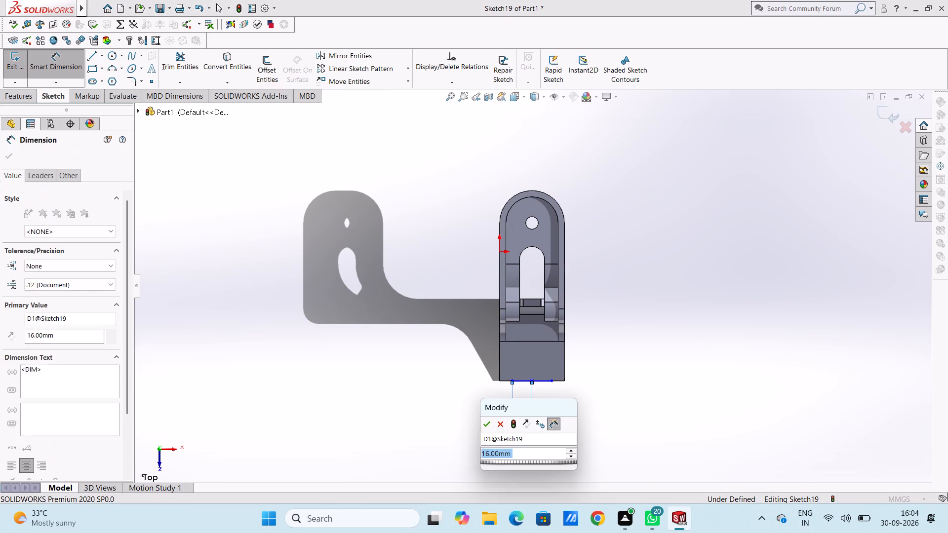
pyautogui.click(488, 422)
pyautogui.click(474, 421)
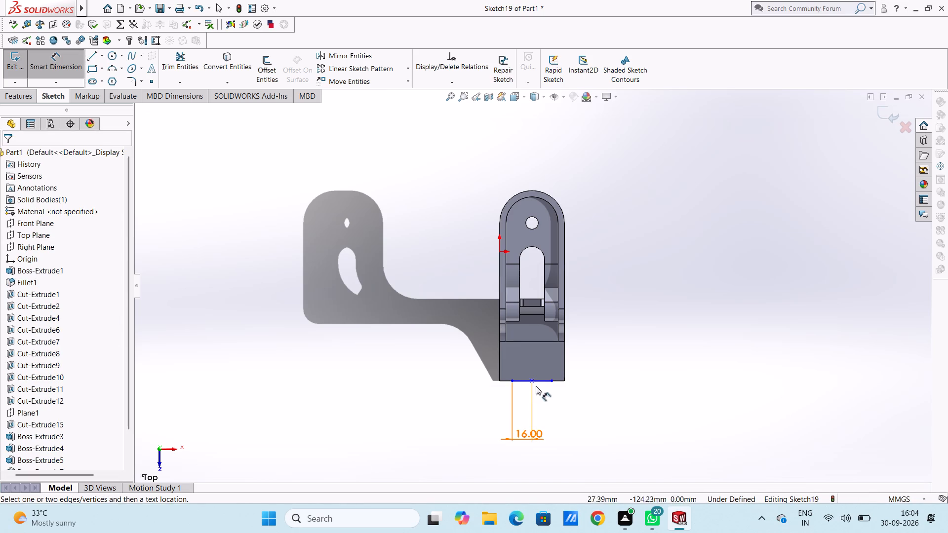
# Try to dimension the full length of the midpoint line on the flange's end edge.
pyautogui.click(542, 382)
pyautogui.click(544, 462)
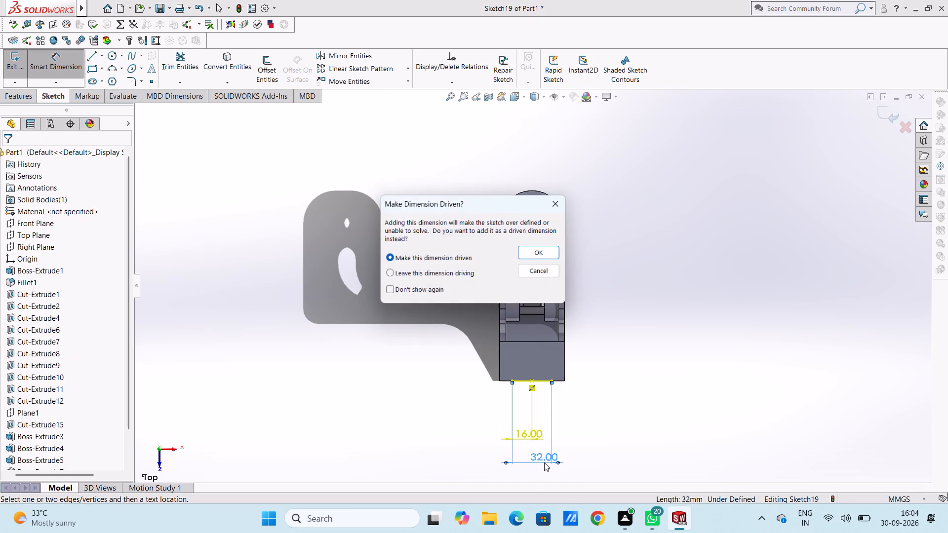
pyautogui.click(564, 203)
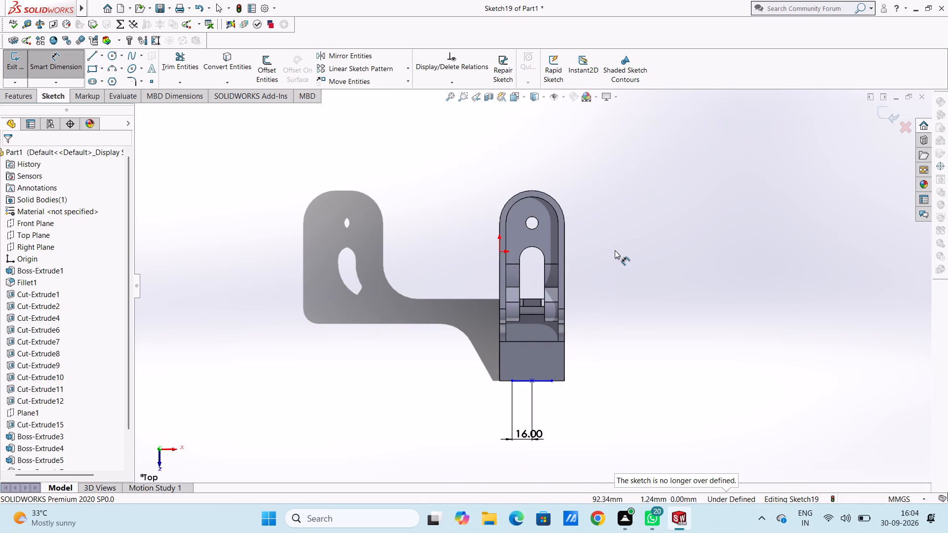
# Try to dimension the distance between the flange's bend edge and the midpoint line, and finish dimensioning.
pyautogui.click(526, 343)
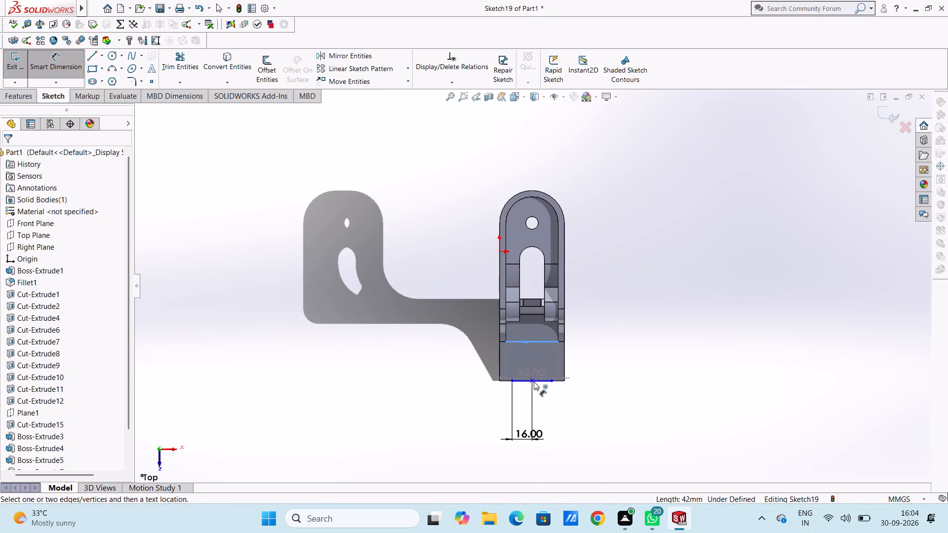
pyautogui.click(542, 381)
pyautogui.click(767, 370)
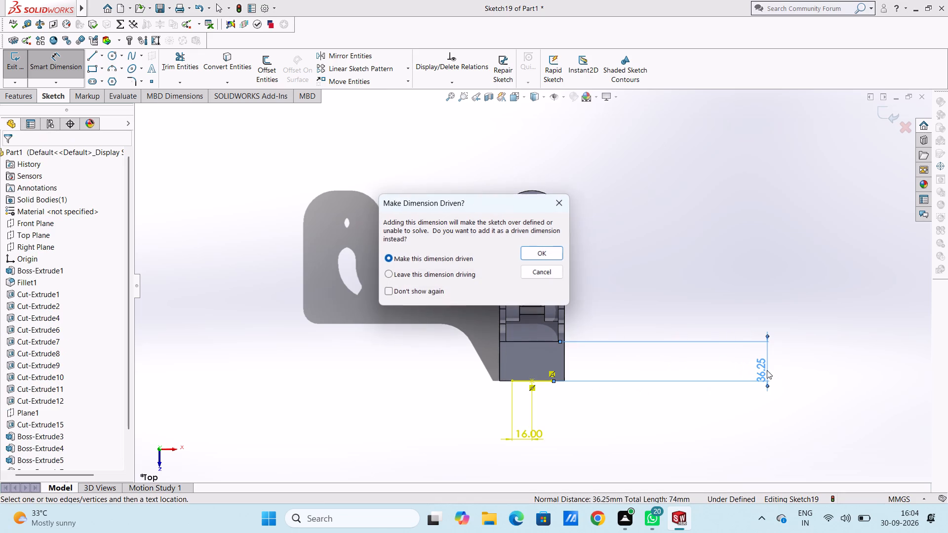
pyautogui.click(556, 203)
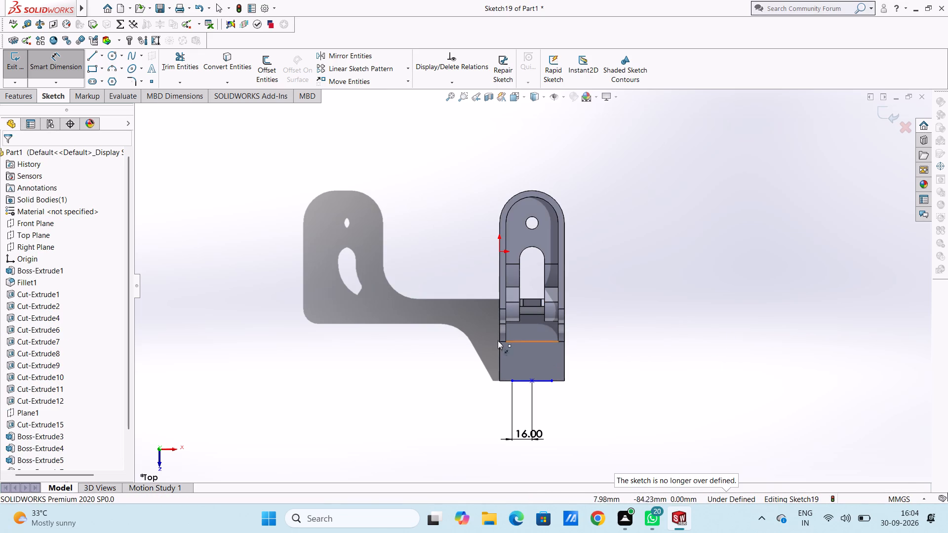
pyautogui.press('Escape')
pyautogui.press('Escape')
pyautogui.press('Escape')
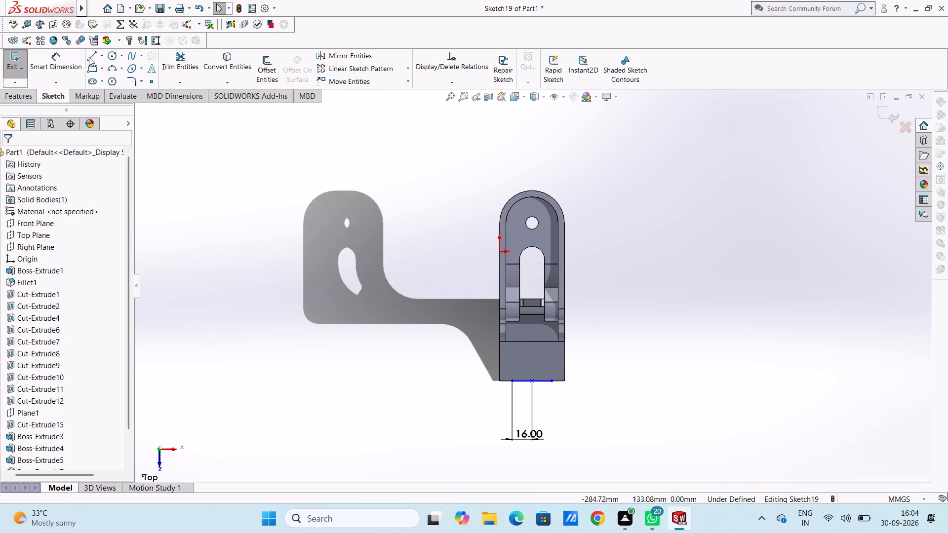
# Draw a line 6 mm down the flange's right side from the bend edge, straight across to the left side, and back up to the bend edge.
pyautogui.click(89, 57)
pyautogui.scroll(-5, 565, 355)
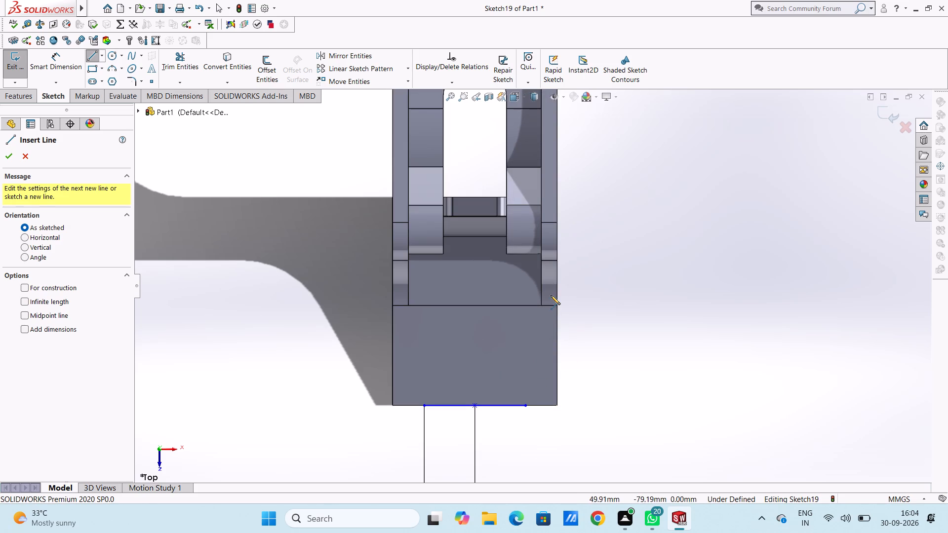
pyautogui.click(557, 305)
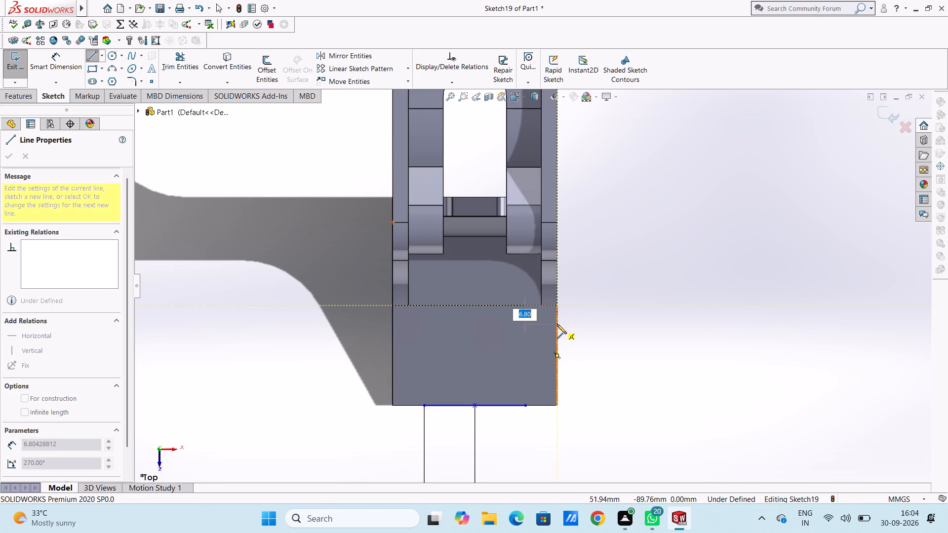
pyautogui.press('6')
pyautogui.press('Return')
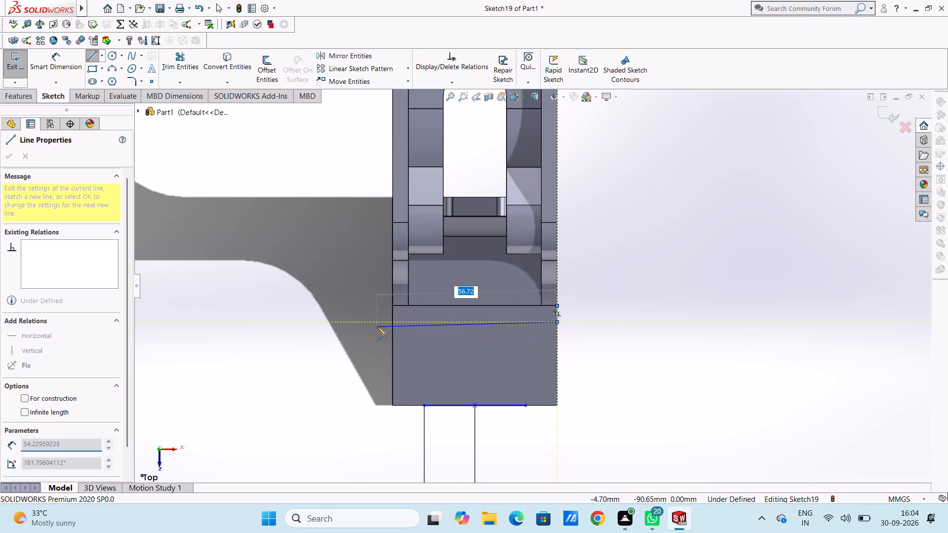
pyautogui.click(391, 322)
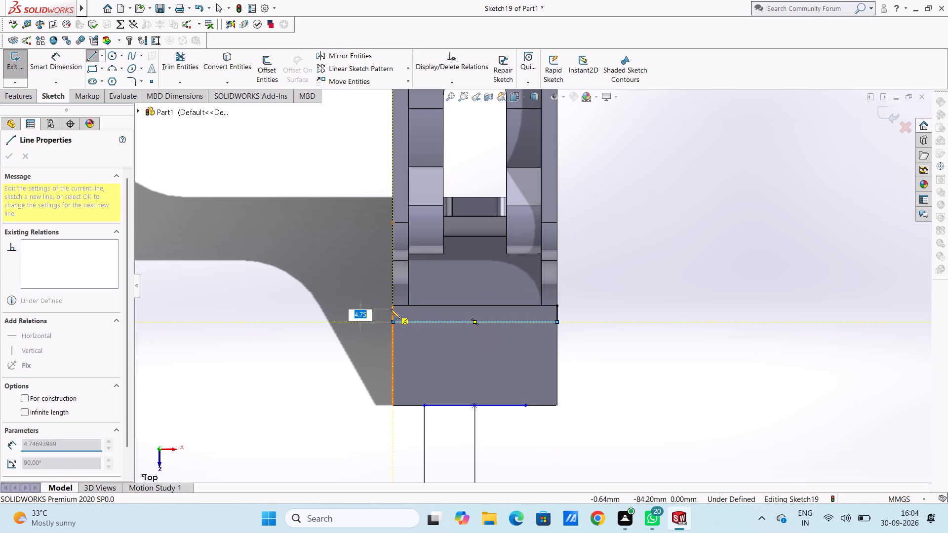
pyautogui.click(392, 306)
pyautogui.press('Escape')
pyautogui.press('Escape')
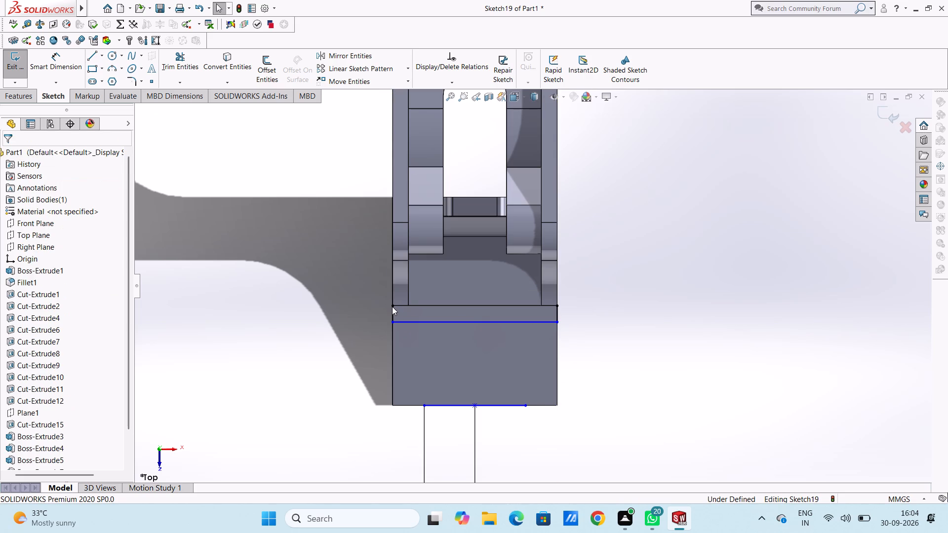
# Draw a slanted line about 31 mm long from the cross line's left end to the flange's end edge.
pyautogui.click(92, 55)
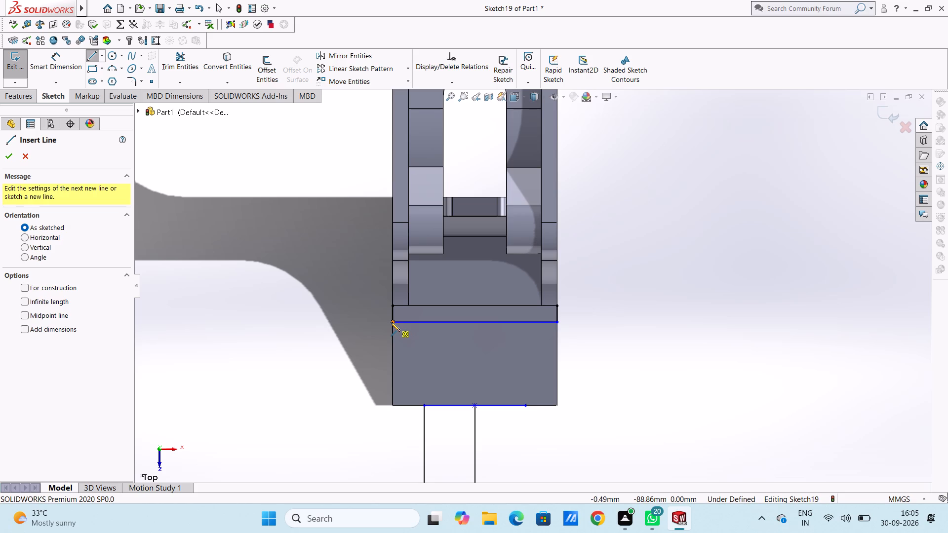
pyautogui.click(391, 322)
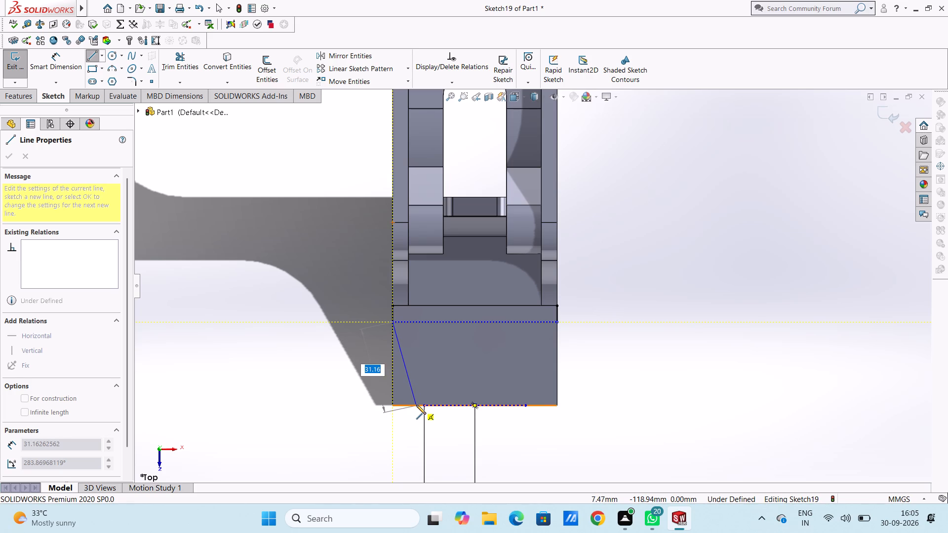
pyautogui.click(416, 405)
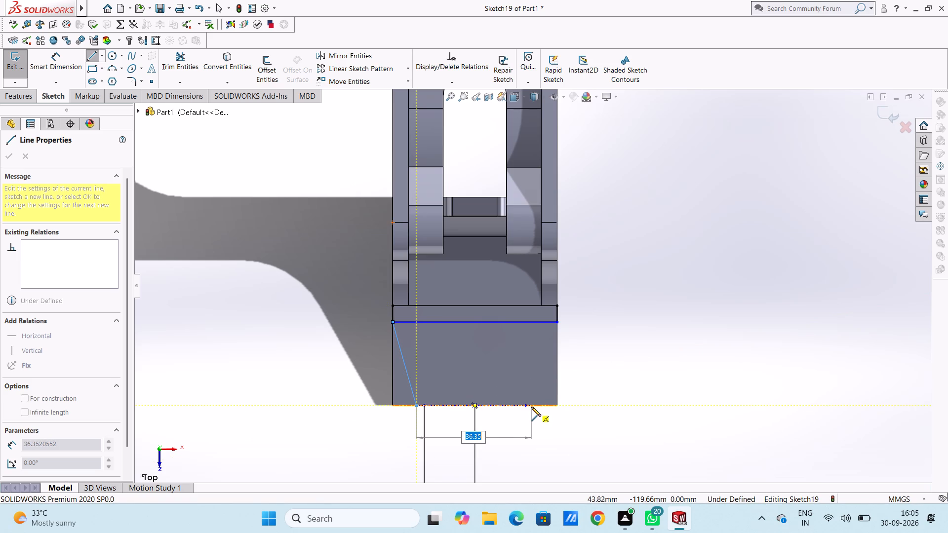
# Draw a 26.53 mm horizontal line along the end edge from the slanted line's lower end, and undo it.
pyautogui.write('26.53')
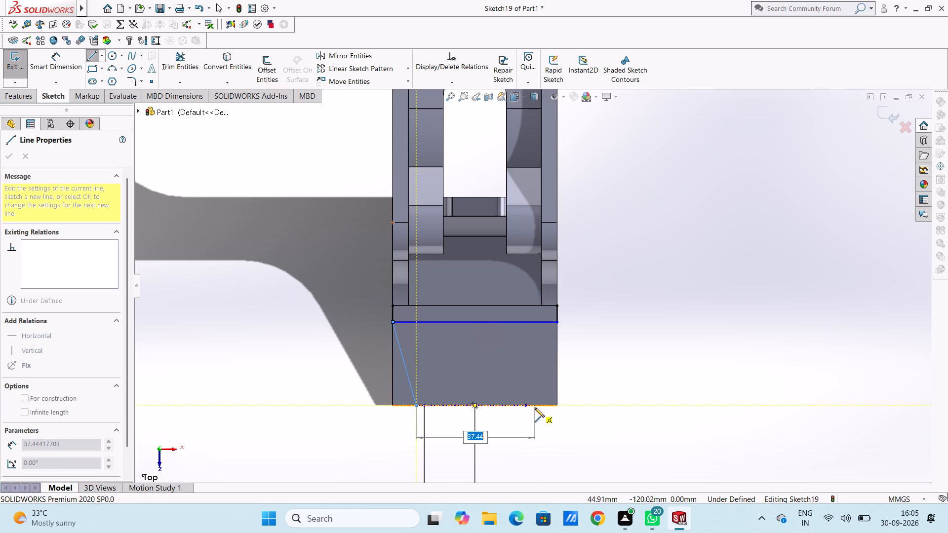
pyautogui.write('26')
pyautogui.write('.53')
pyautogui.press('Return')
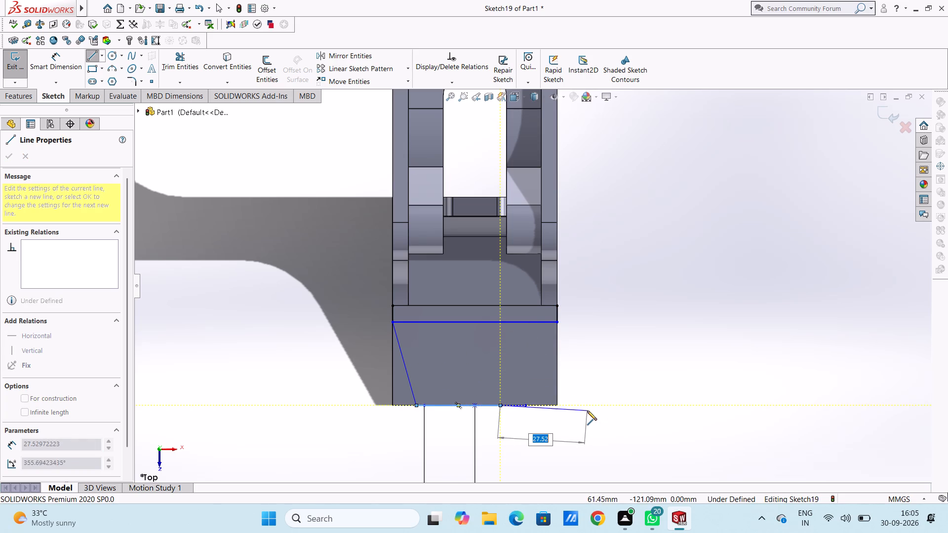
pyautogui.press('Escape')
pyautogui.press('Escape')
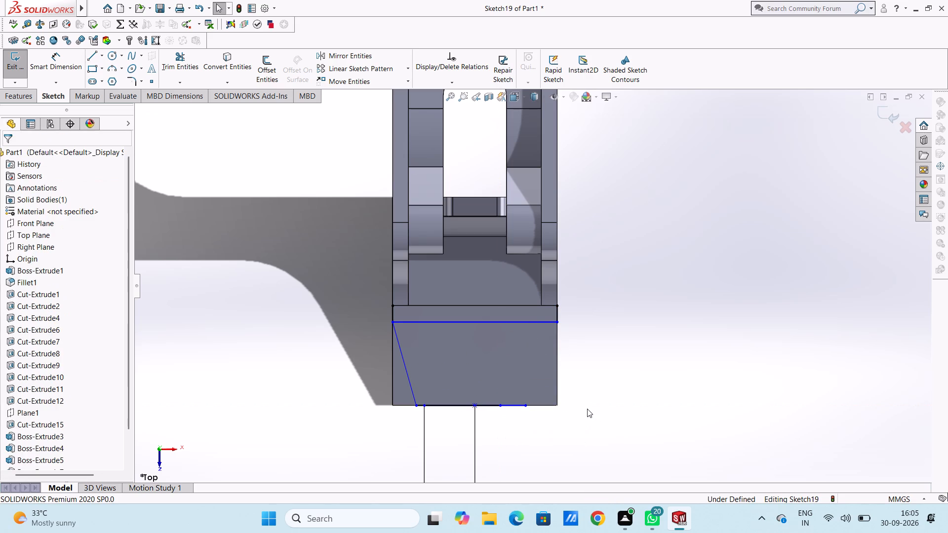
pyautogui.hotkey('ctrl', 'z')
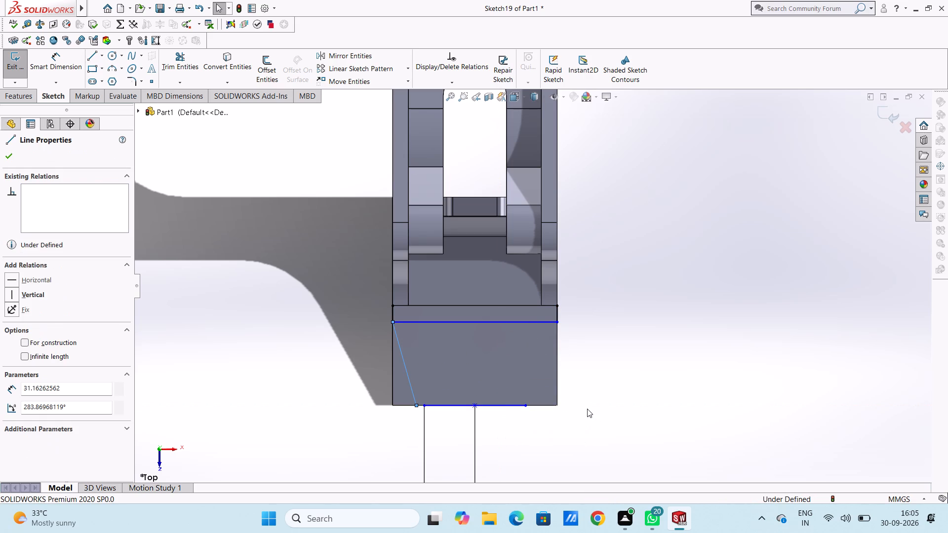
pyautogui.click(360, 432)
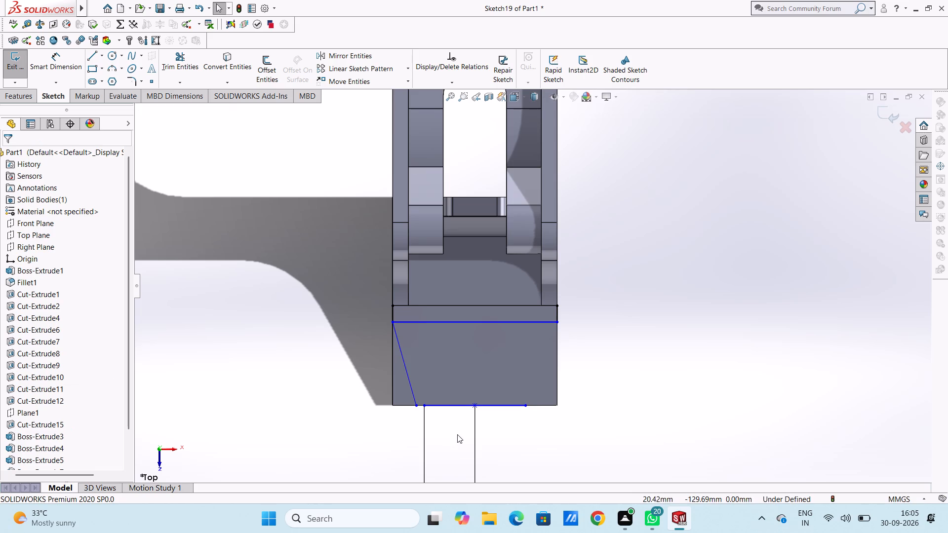
# Draw a 36.53 mm line along the end edge from the slanted line, and a line about 31 mm long up to the cross line's right end.
pyautogui.scroll(-3, 457, 434)
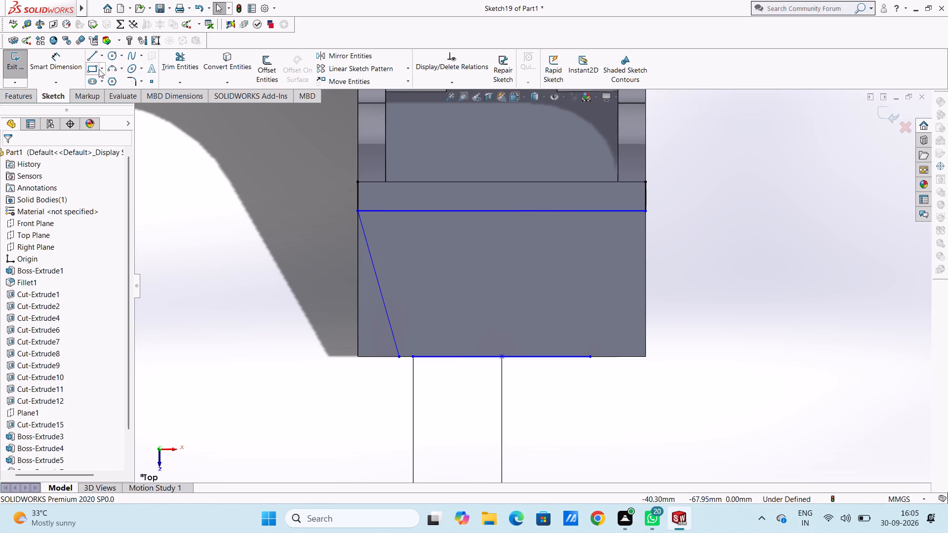
pyautogui.click(89, 55)
pyautogui.click(400, 358)
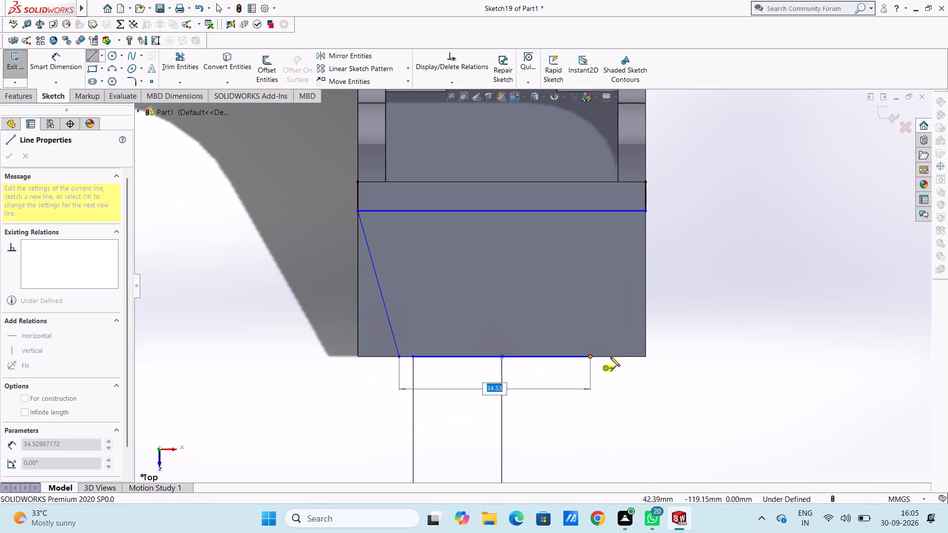
pyautogui.write('36.53')
pyautogui.press('Return')
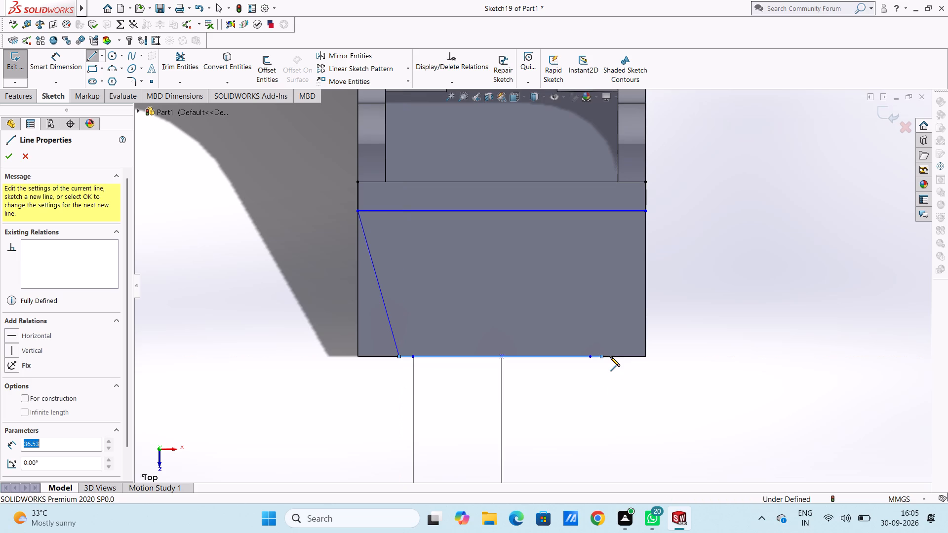
pyautogui.click(645, 212)
pyautogui.press('Escape')
pyautogui.press('Escape')
pyautogui.press('Escape')
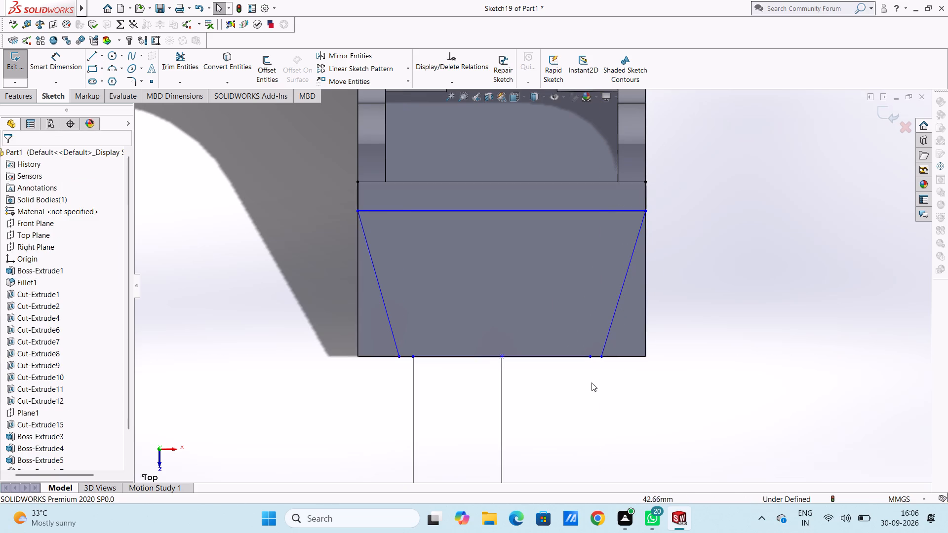
# Delete the 32 mm midpoint line lying along the flange's end edge, including its associated references.
pyautogui.scroll(-1, 591, 382)
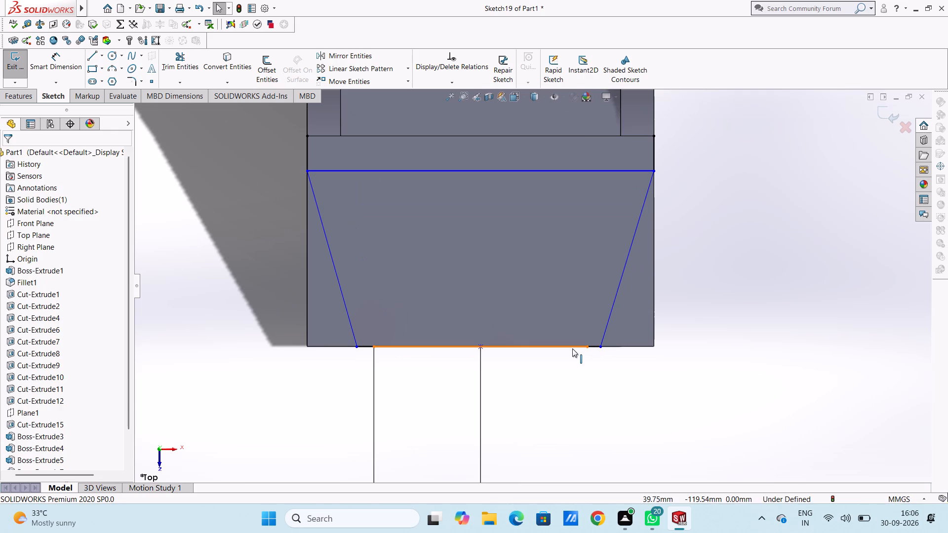
pyautogui.click(572, 348)
pyautogui.press('Delete')
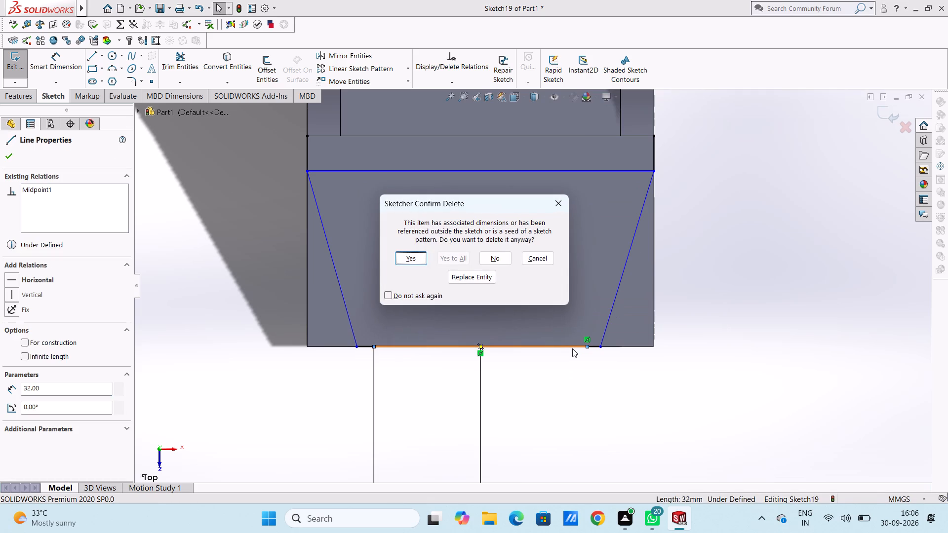
pyautogui.click(409, 255)
# Dimension the length of the outline's end line and the vertical height of its left slanted line.
pyautogui.scroll(4, 471, 279)
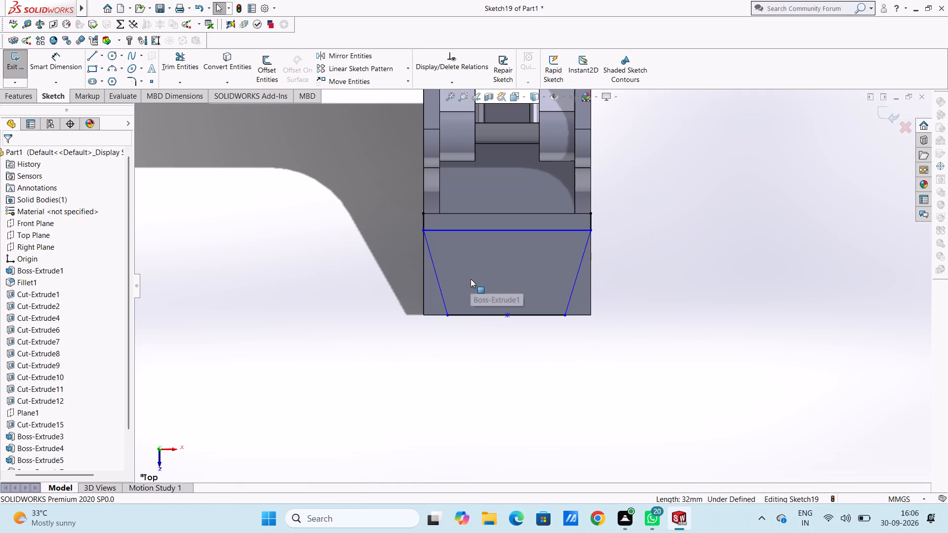
pyautogui.click(45, 63)
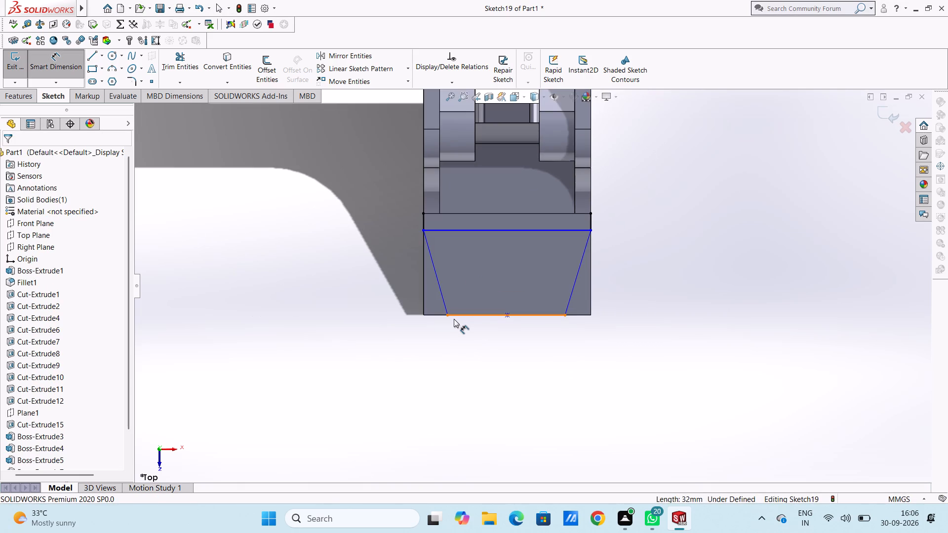
pyautogui.click(461, 317)
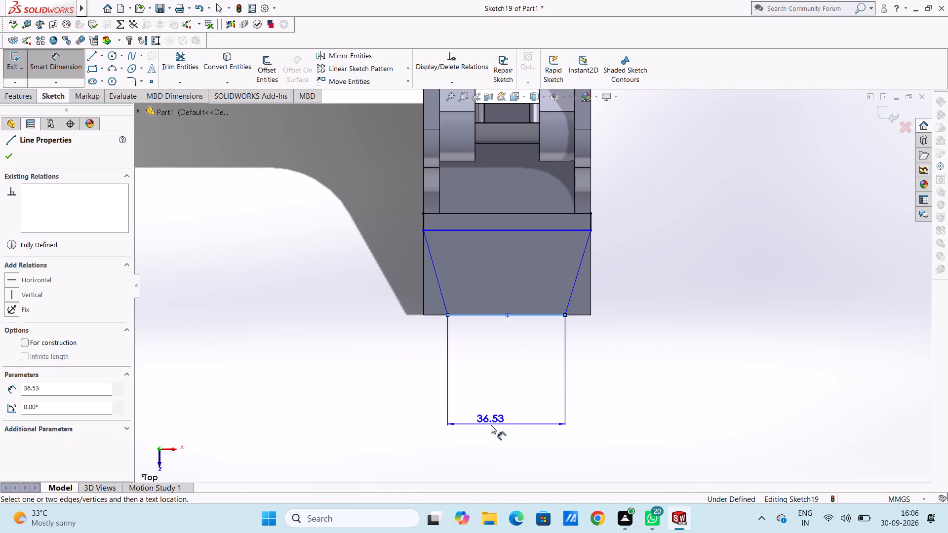
pyautogui.click(492, 429)
pyautogui.click(449, 411)
pyautogui.click(423, 411)
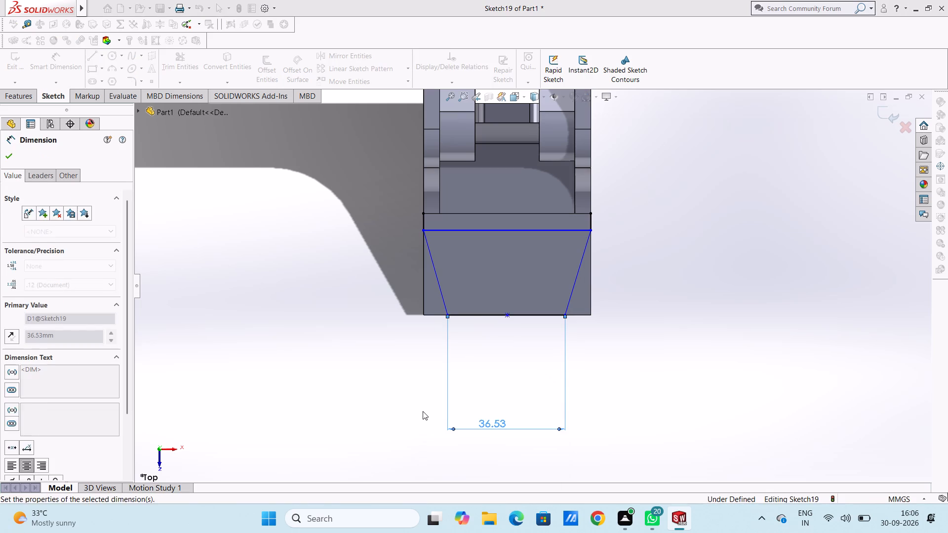
pyautogui.click(439, 288)
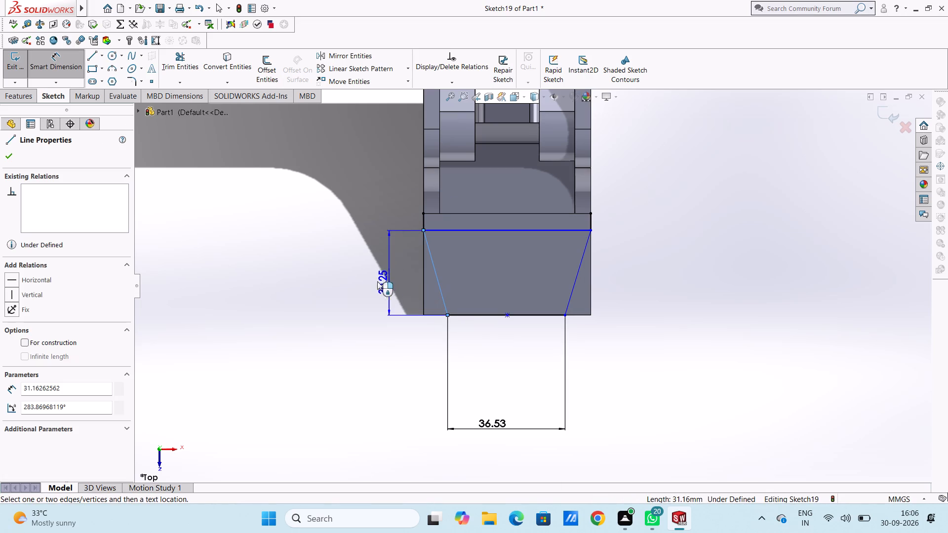
pyautogui.click(298, 263)
pyautogui.click(251, 250)
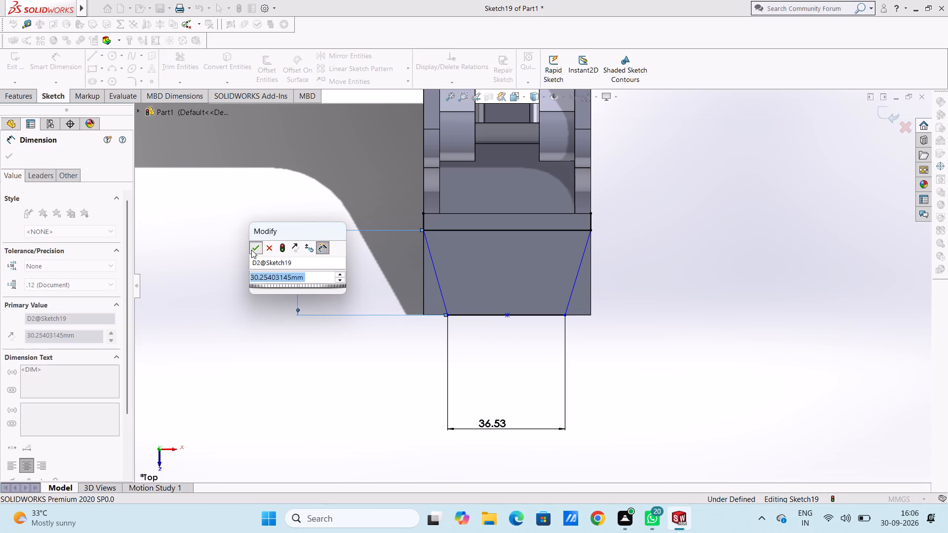
pyautogui.click(244, 252)
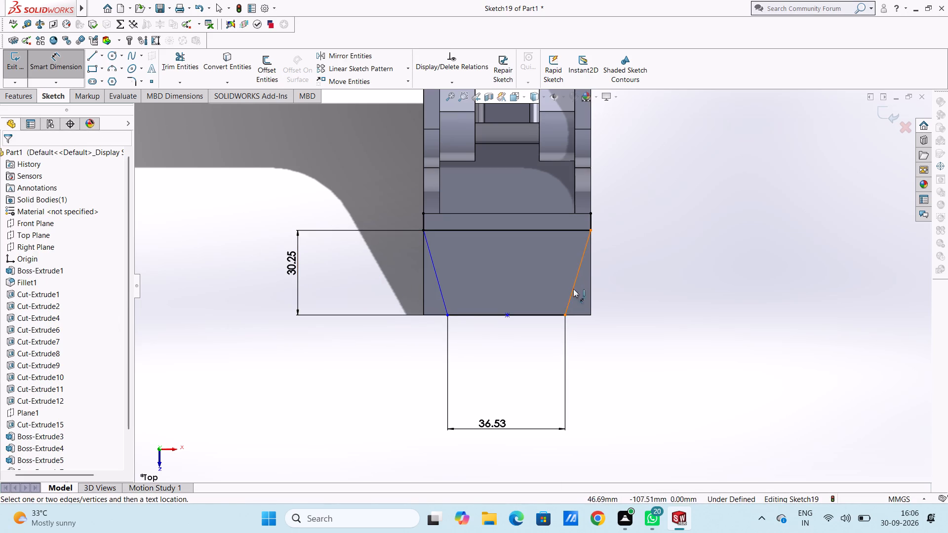
# Dimension the horizontal offset between the right slanted line's lower and upper endpoints, and finish dimensioning.
pyautogui.click(565, 315)
pyautogui.click(592, 233)
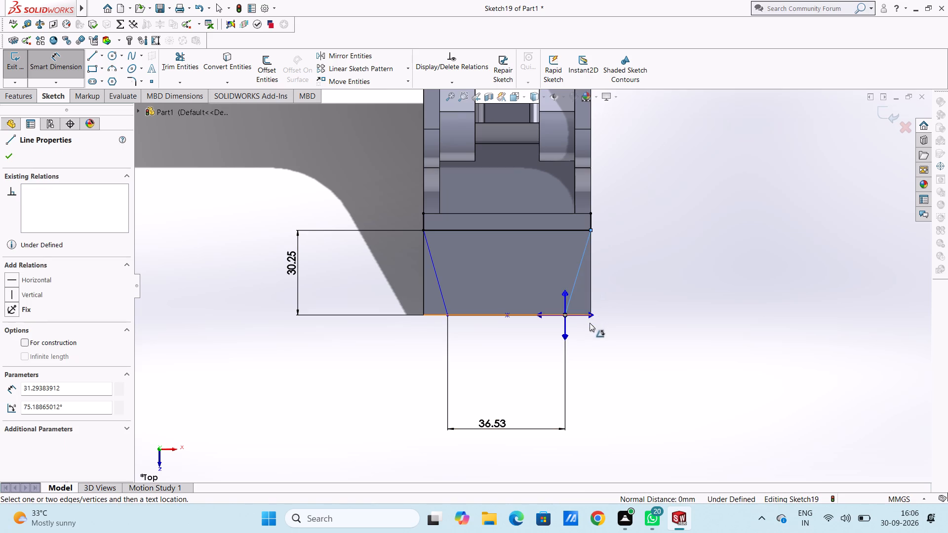
pyautogui.press('Escape')
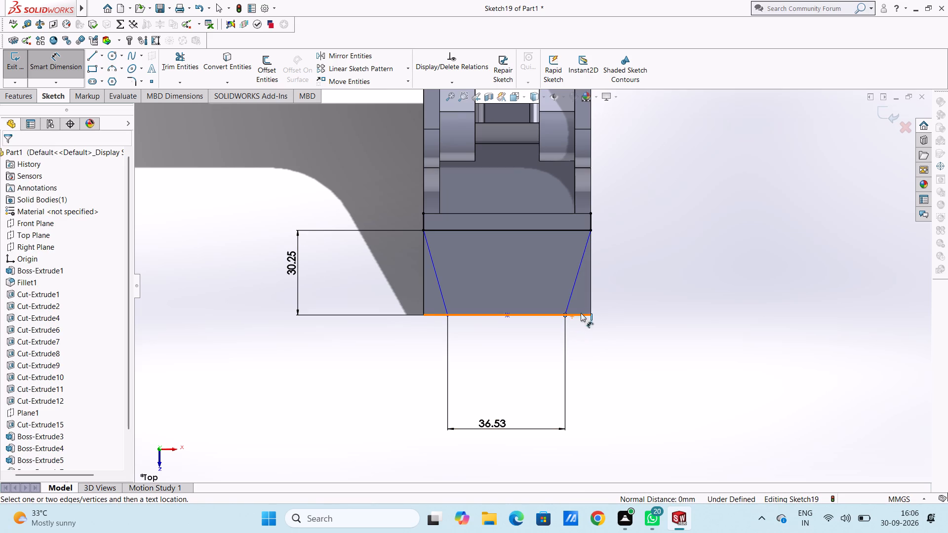
pyautogui.click(592, 231)
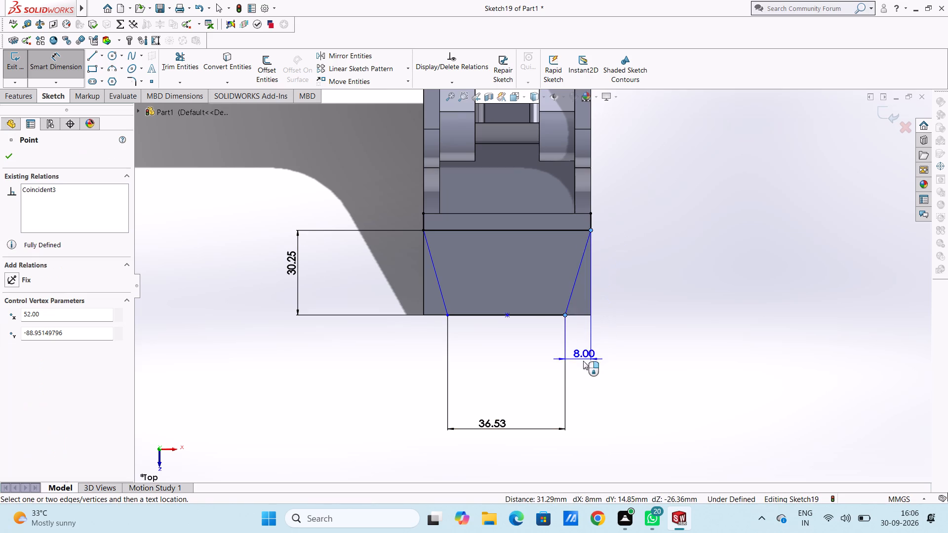
pyautogui.click(582, 429)
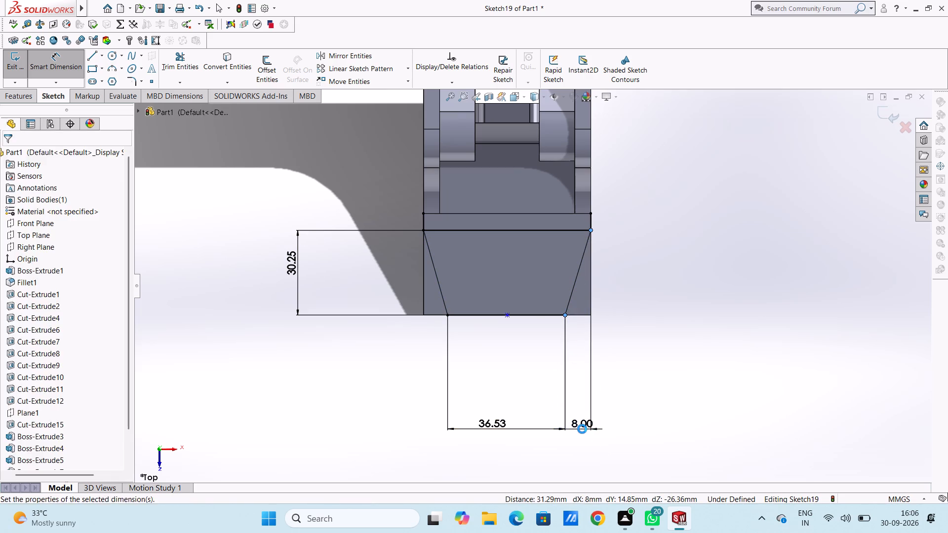
pyautogui.click(542, 410)
pyautogui.click(529, 403)
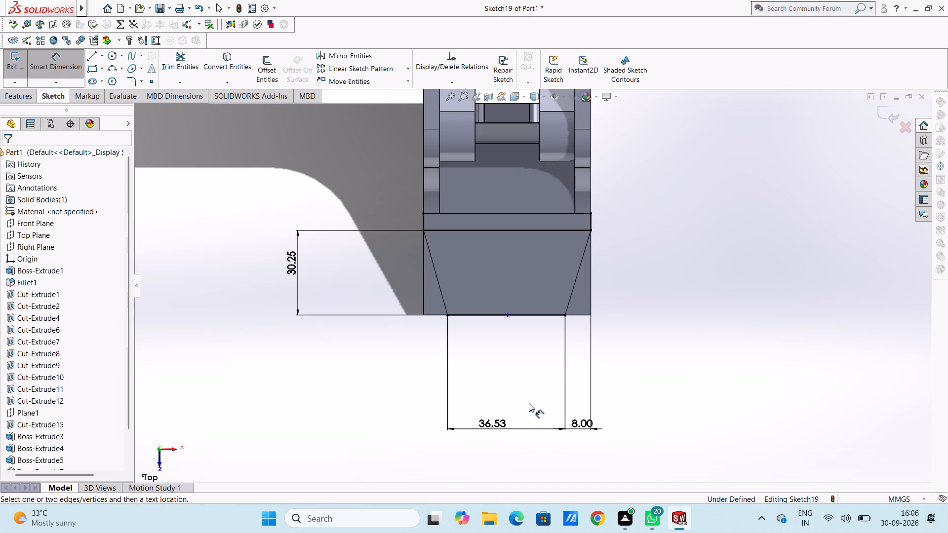
pyautogui.press('Escape')
pyautogui.press('Escape')
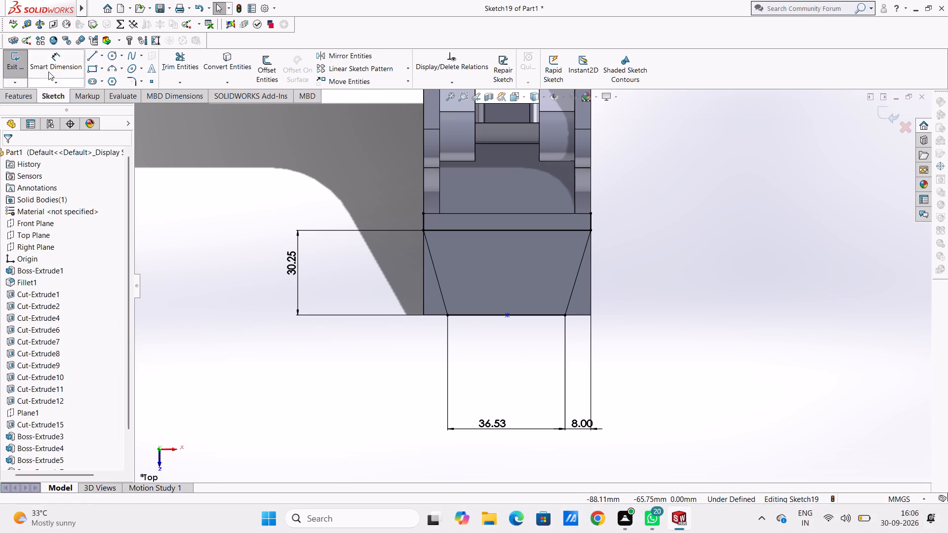
# Fillet the two lower corners of the tapered outline with a 10 mm radius.
pyautogui.click(130, 81)
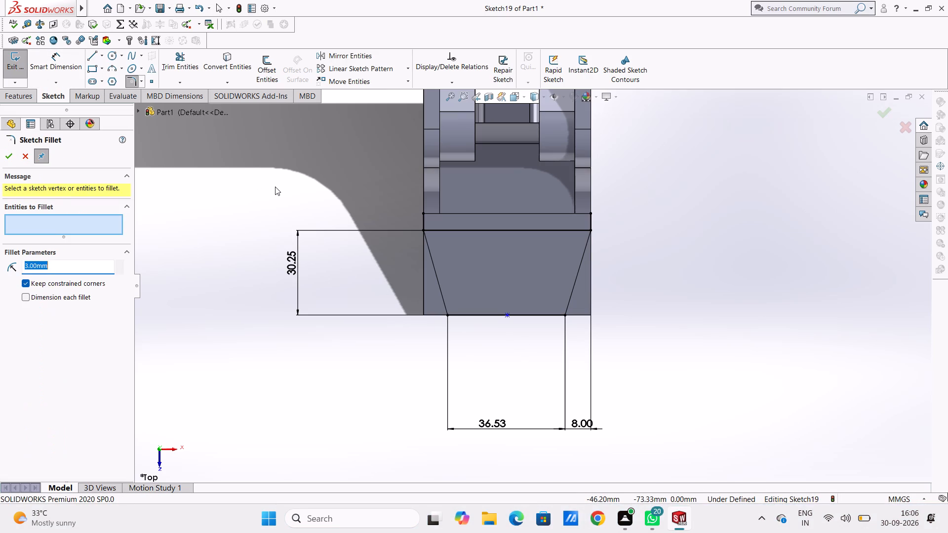
pyautogui.write('10')
pyautogui.press('Return')
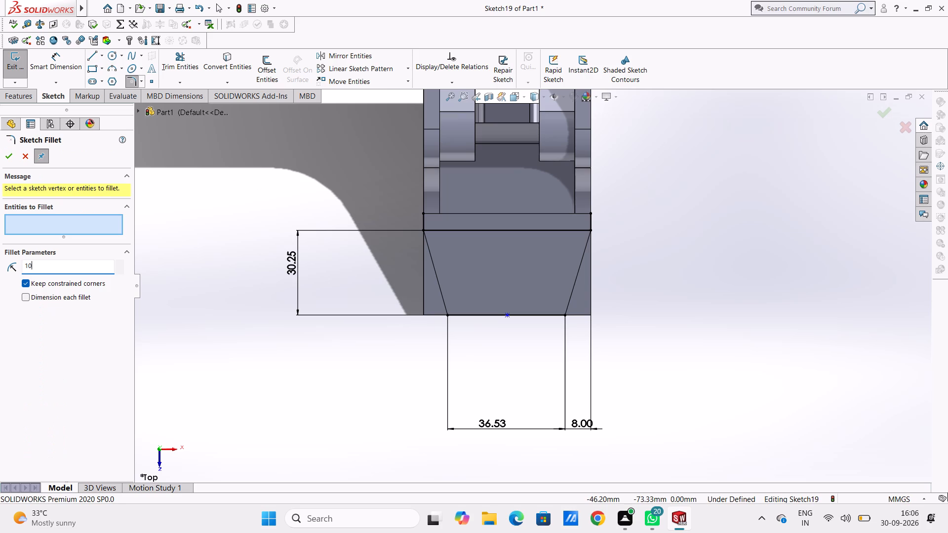
pyautogui.click(446, 315)
pyautogui.click(563, 315)
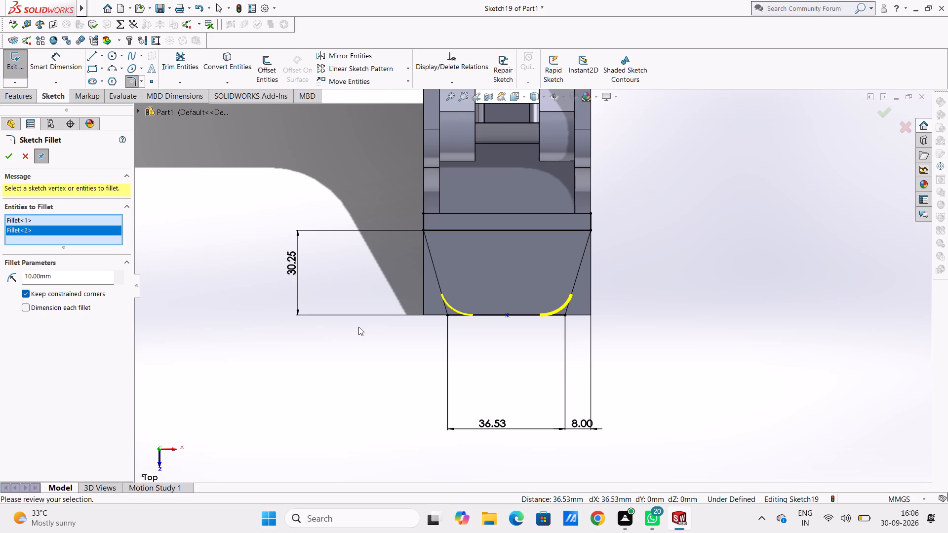
pyautogui.click(10, 157)
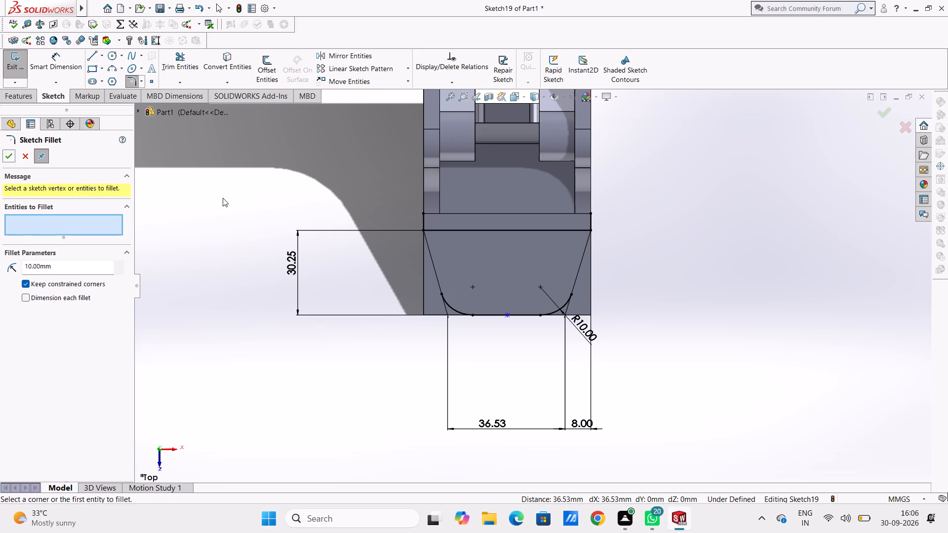
pyautogui.click(12, 154)
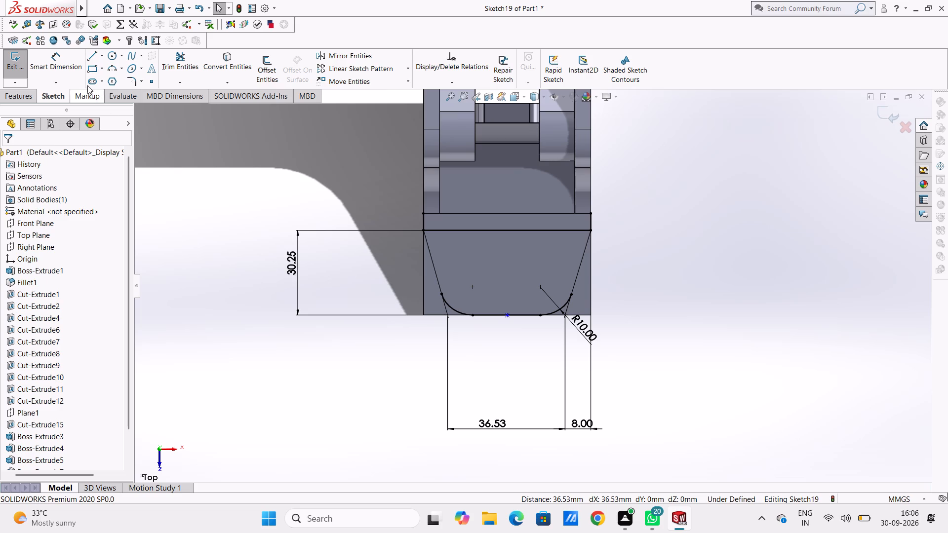
# Draw connected lines about 30 mm down the flange's left side, 52 mm along the end edge, and about 30 mm up the right side.
pyautogui.click(93, 56)
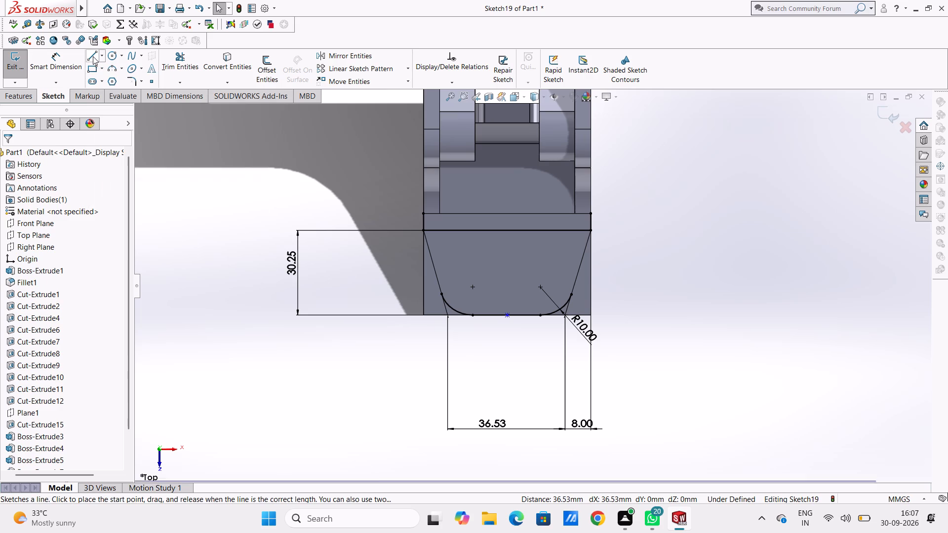
pyautogui.click(422, 228)
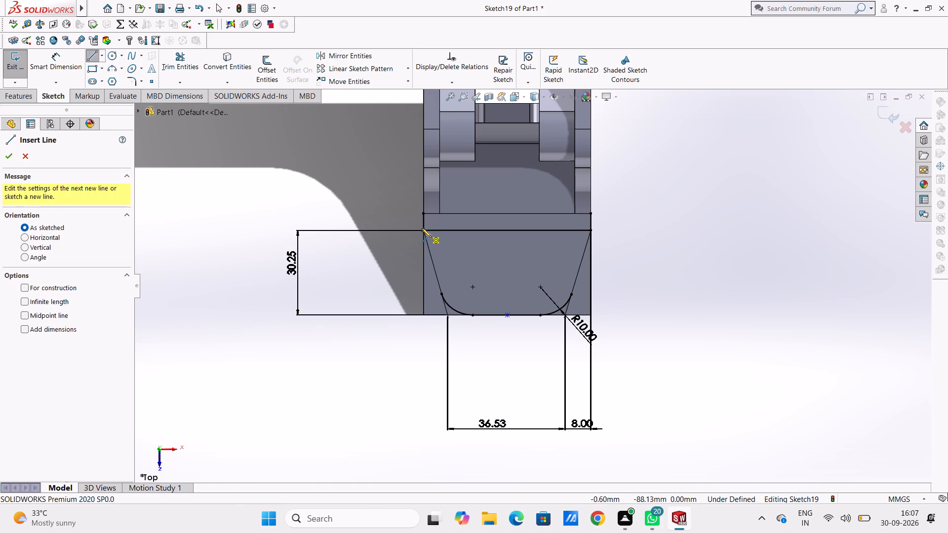
pyautogui.click(423, 315)
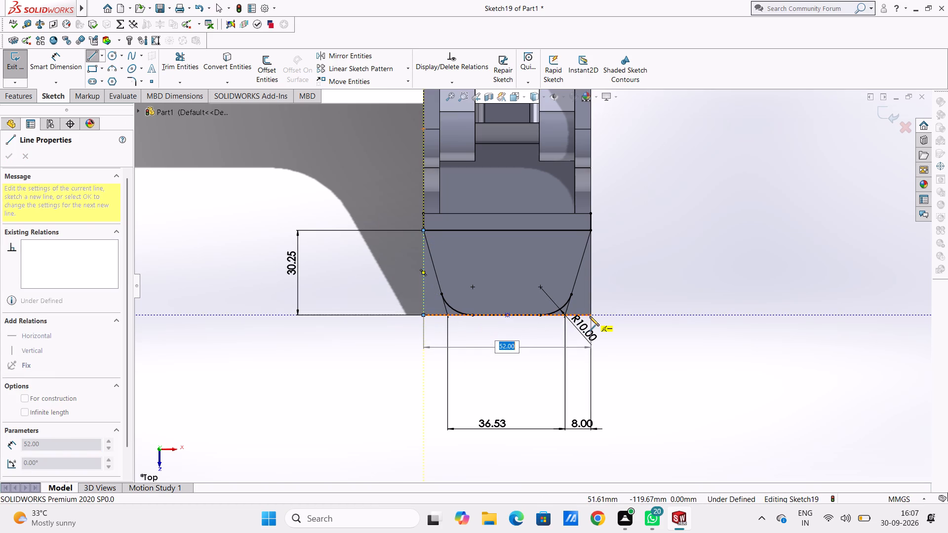
pyautogui.click(590, 315)
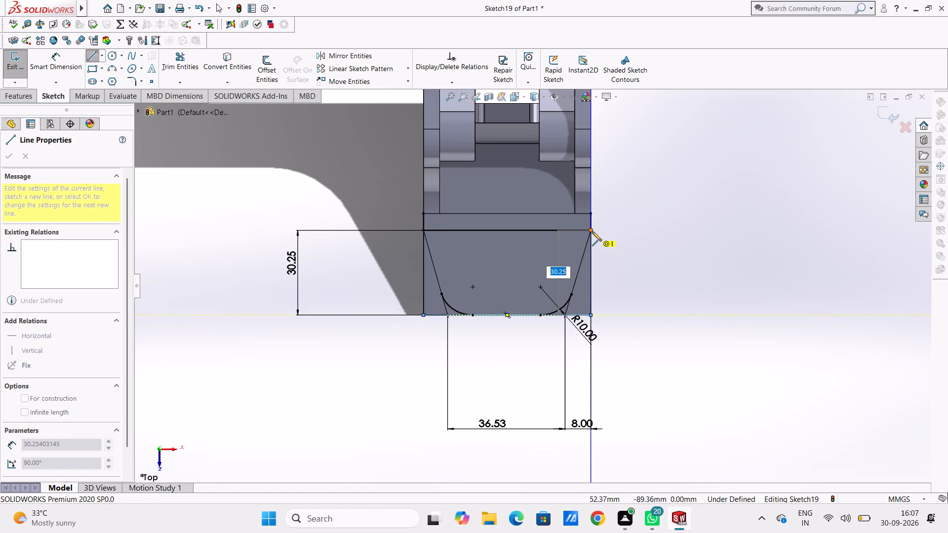
pyautogui.click(592, 231)
pyautogui.press('Escape')
pyautogui.press('Escape')
pyautogui.press('Escape')
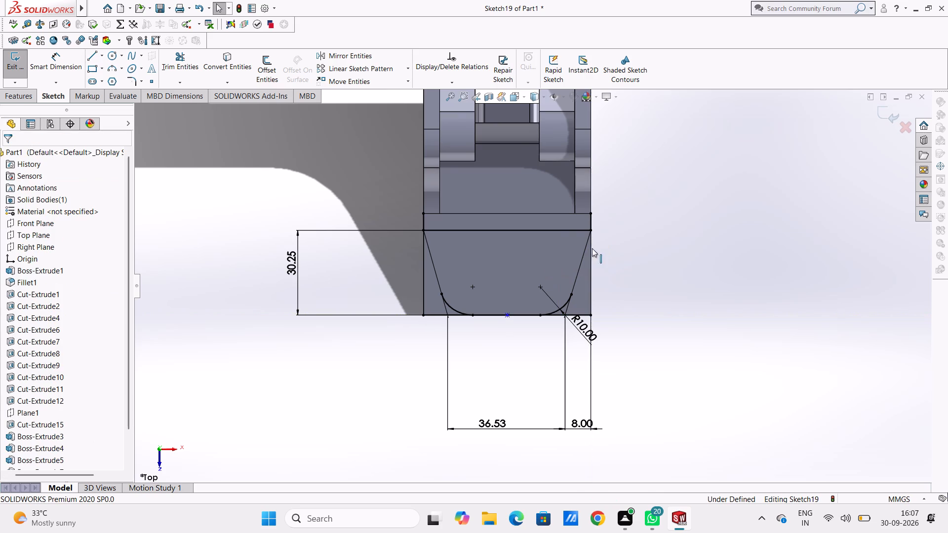
# Cut-extrude the two corner regions outside the tapered outline to a blind depth of 11 mm.
pyautogui.click(14, 97)
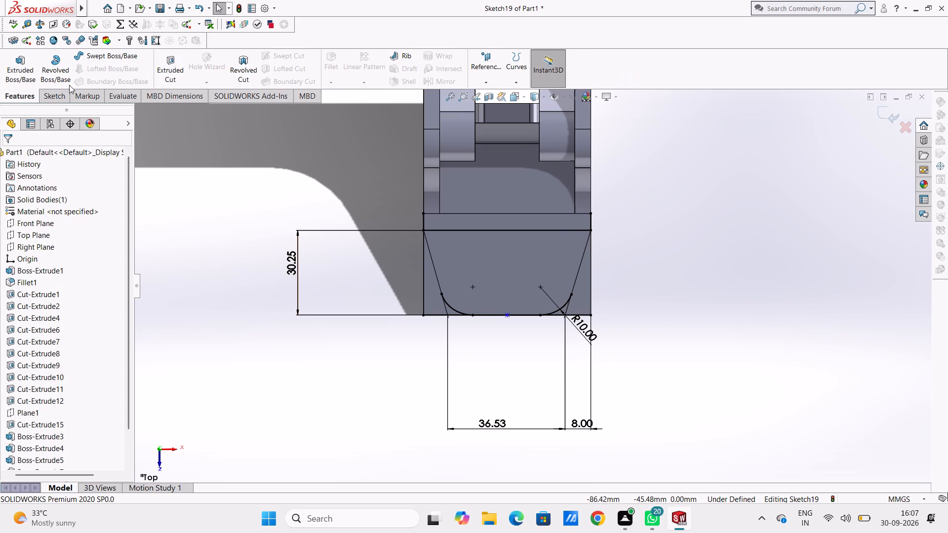
pyautogui.click(176, 62)
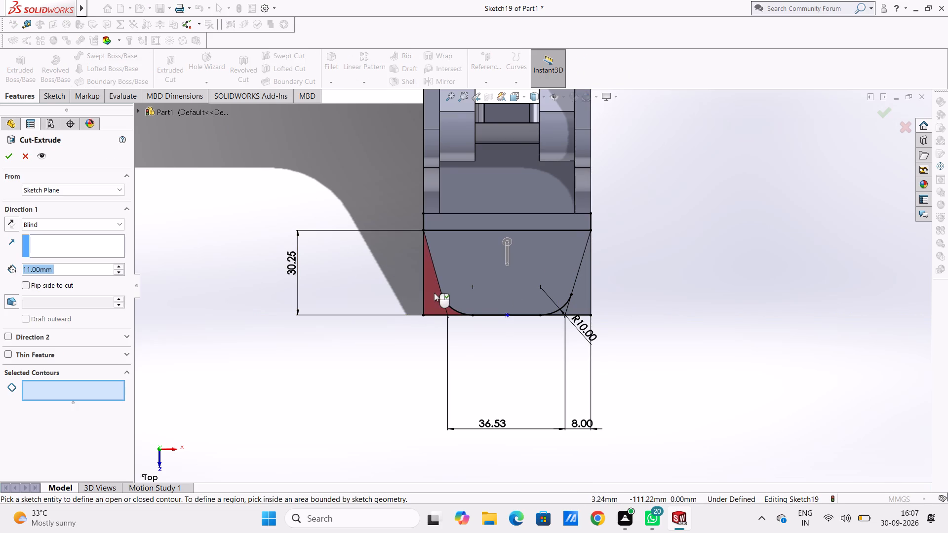
pyautogui.click(434, 293)
pyautogui.click(587, 298)
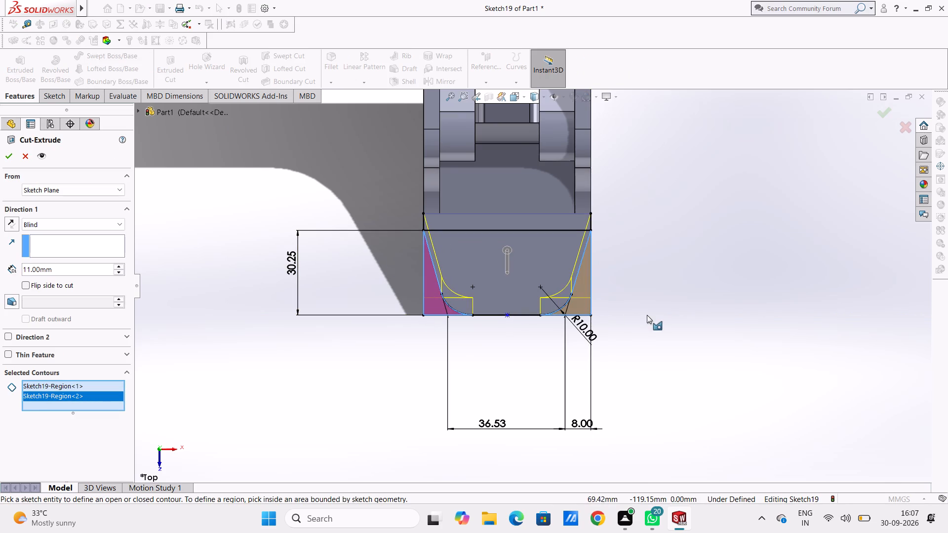
pyautogui.moveTo(647, 315); pyautogui.dragTo(602, 284, button='middle')
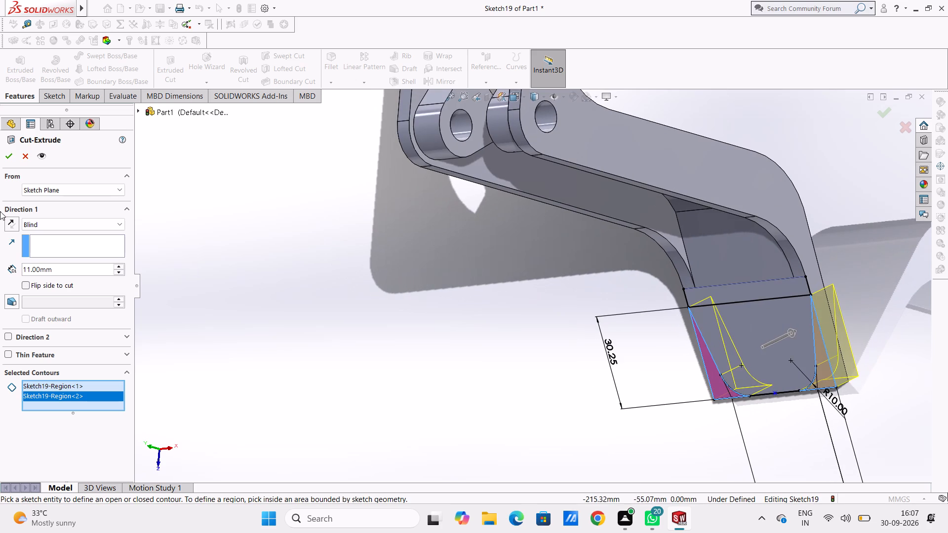
pyautogui.click(5, 157)
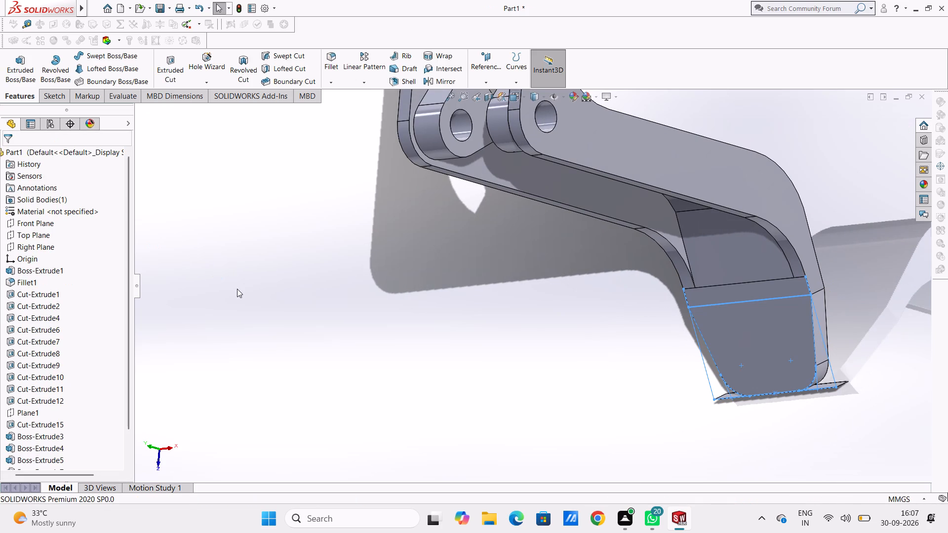
pyautogui.click(237, 289)
pyautogui.moveTo(256, 303); pyautogui.dragTo(289, 257, button='middle')
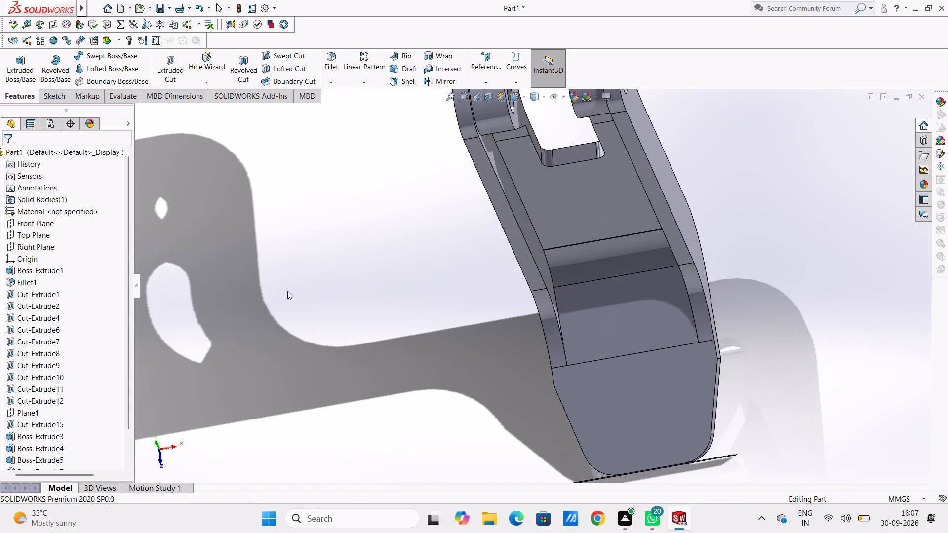
# Examine the tapered lower flange and the thin strip at its end from several angles.
pyautogui.scroll(3, 287, 291)
pyautogui.moveTo(364, 315); pyautogui.dragTo(379, 282, button='middle')
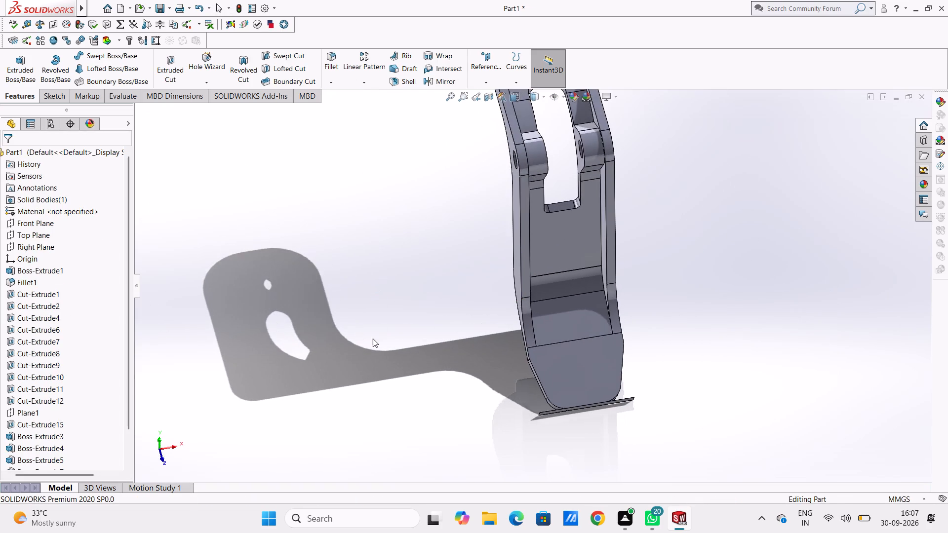
pyautogui.moveTo(373, 339); pyautogui.dragTo(345, 372, button='middle')
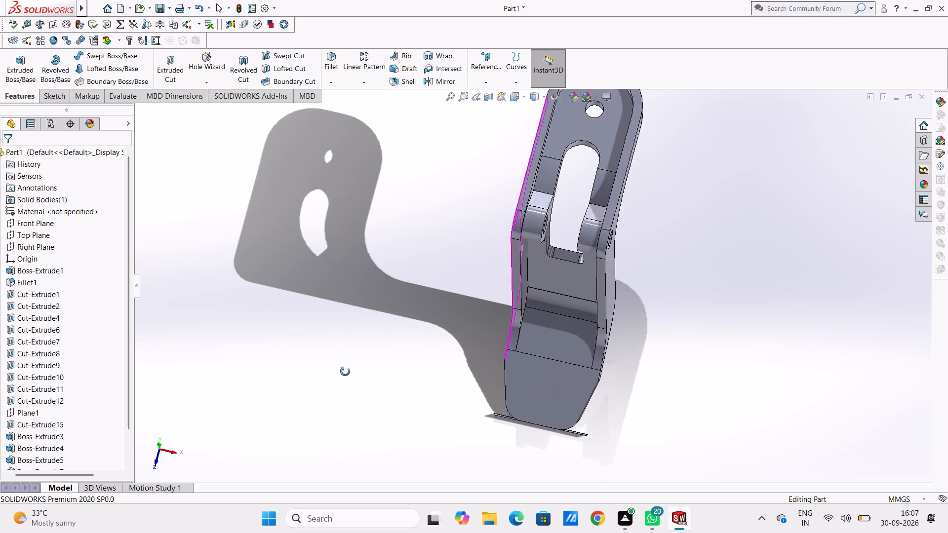
pyautogui.moveTo(345, 372); pyautogui.dragTo(345, 373, button='middle')
pyautogui.moveTo(347, 359); pyautogui.dragTo(348, 352, button='middle')
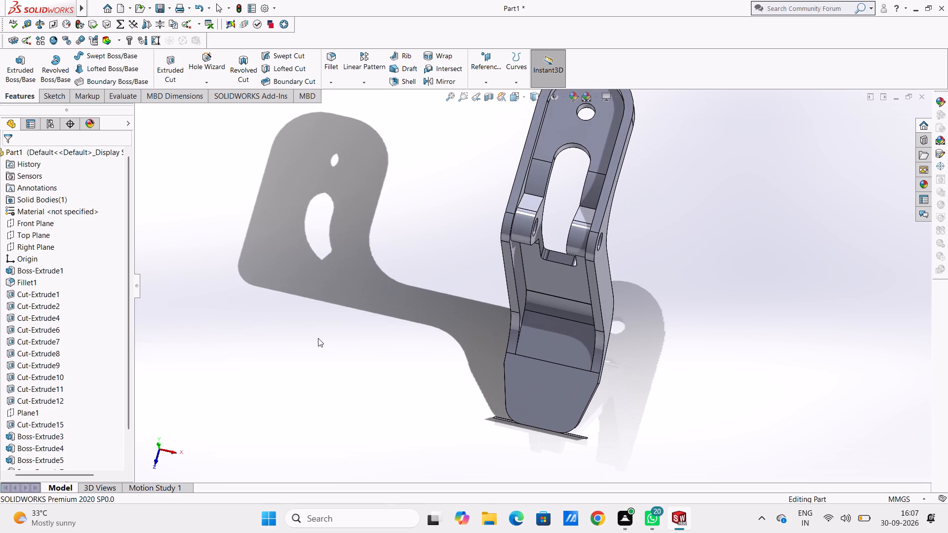
pyautogui.hotkey('ctrl', '5')
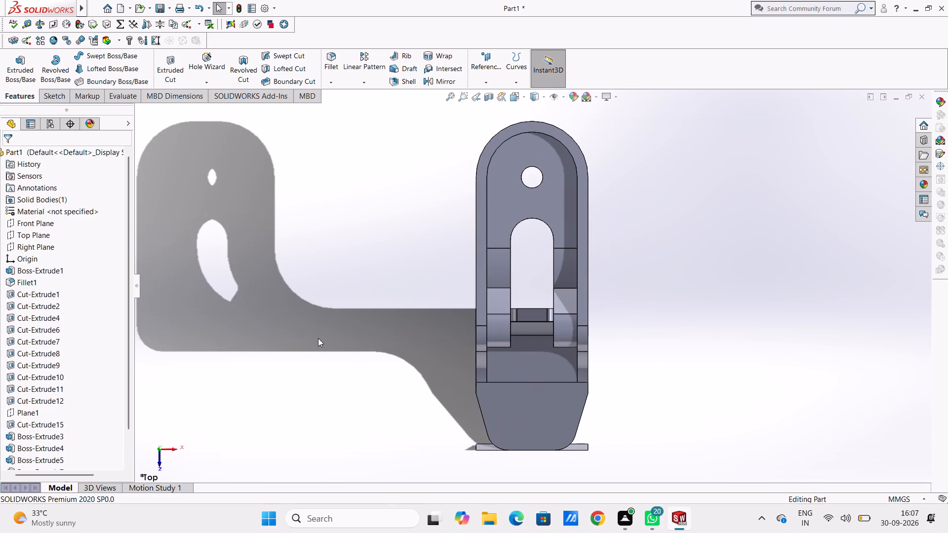
pyautogui.scroll(3, 318, 338)
pyautogui.scroll(-7, 534, 382)
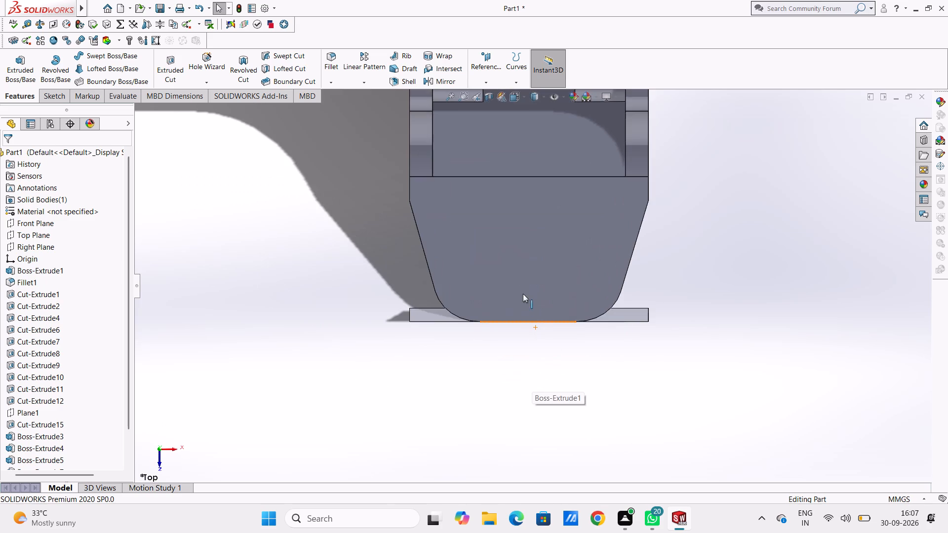
pyautogui.moveTo(524, 298); pyautogui.dragTo(528, 229, button='middle')
pyautogui.moveTo(532, 304); pyautogui.dragTo(533, 284, button='middle')
pyautogui.scroll(4, 531, 278)
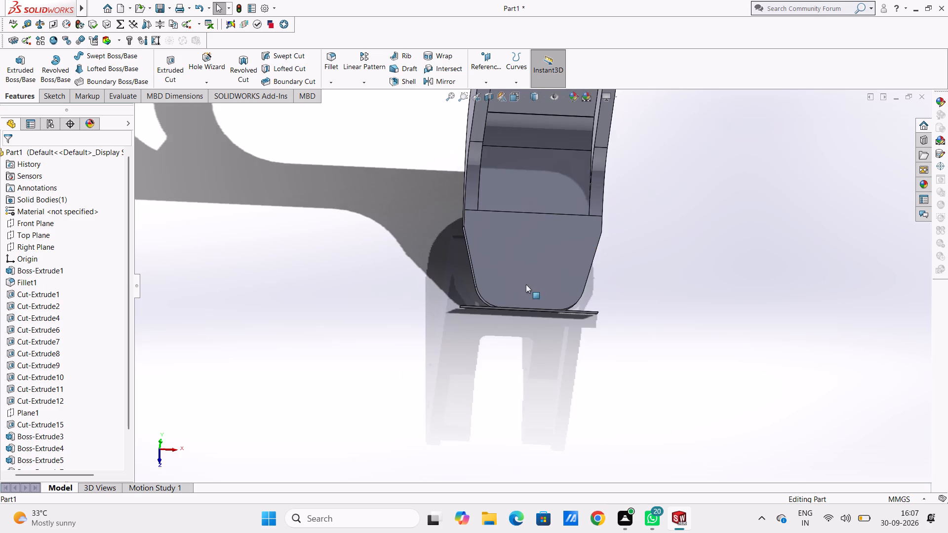
pyautogui.moveTo(525, 305); pyautogui.dragTo(524, 259, button='middle')
pyautogui.scroll(1, 525, 305)
pyautogui.scroll(4, 521, 263)
pyautogui.moveTo(521, 281); pyautogui.dragTo(505, 242, button='middle')
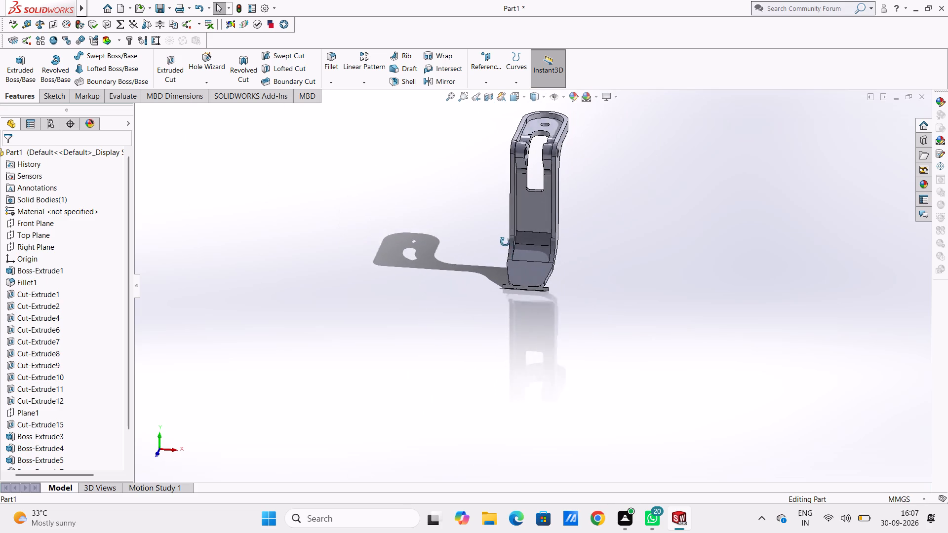
pyautogui.moveTo(505, 242); pyautogui.dragTo(466, 261, button='middle')
pyautogui.middleClick(490, 263)
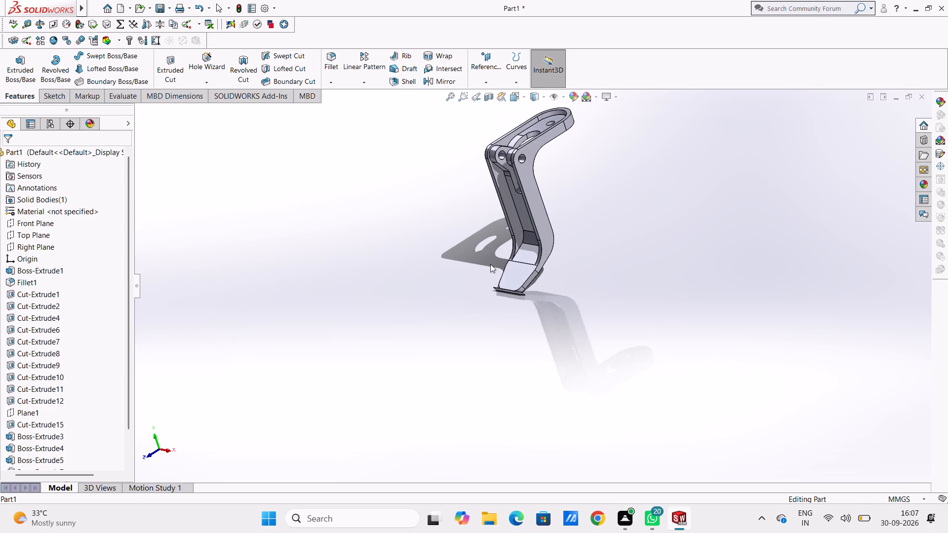
pyautogui.moveTo(488, 301); pyautogui.dragTo(536, 271, button='middle')
pyautogui.scroll(-5, 546, 286)
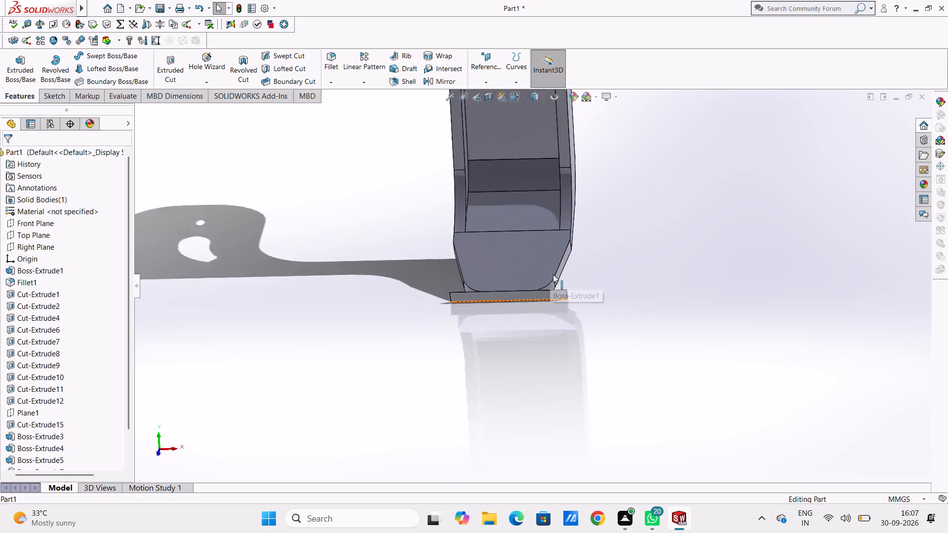
pyautogui.scroll(-2, 553, 274)
pyautogui.scroll(-1, 608, 274)
pyautogui.moveTo(608, 274); pyautogui.dragTo(566, 374, button='middle')
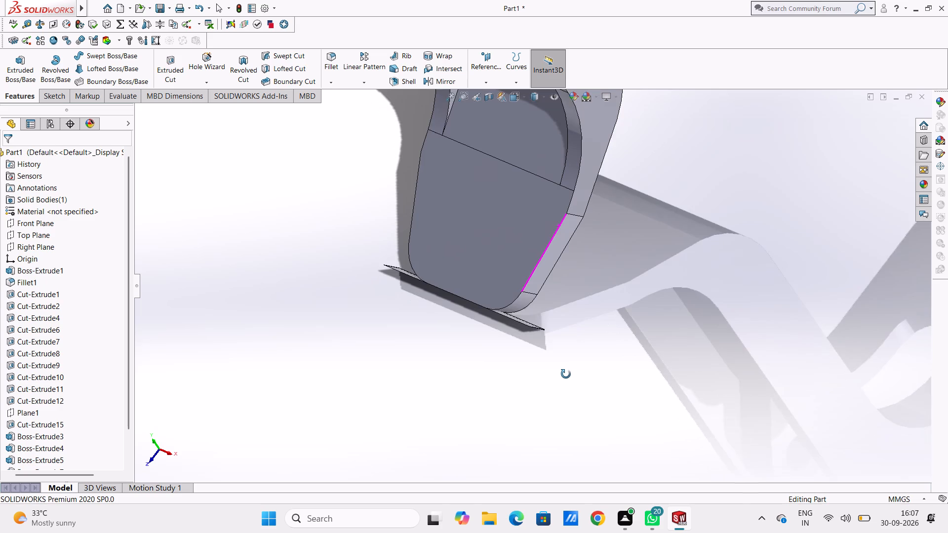
pyautogui.moveTo(566, 374); pyautogui.dragTo(577, 365, button='middle')
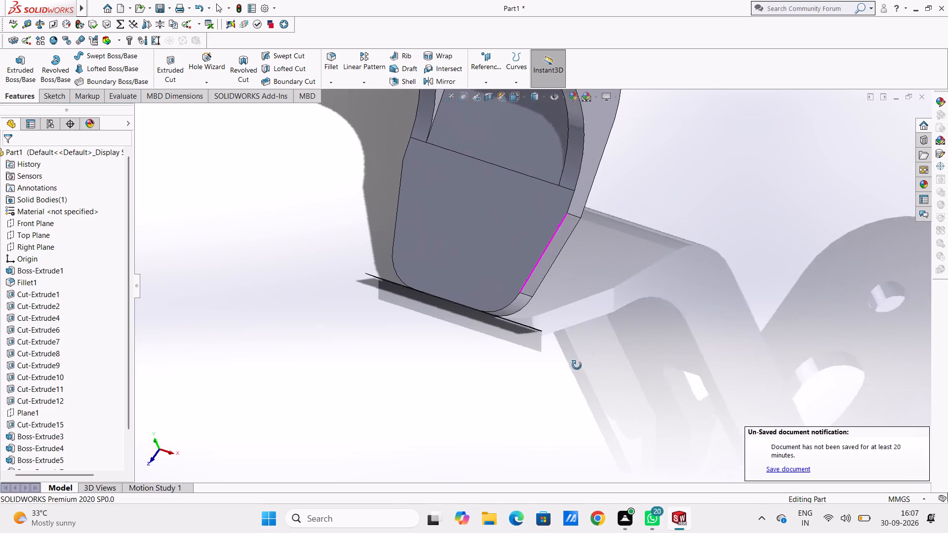
pyautogui.moveTo(577, 365); pyautogui.dragTo(619, 290, button='middle')
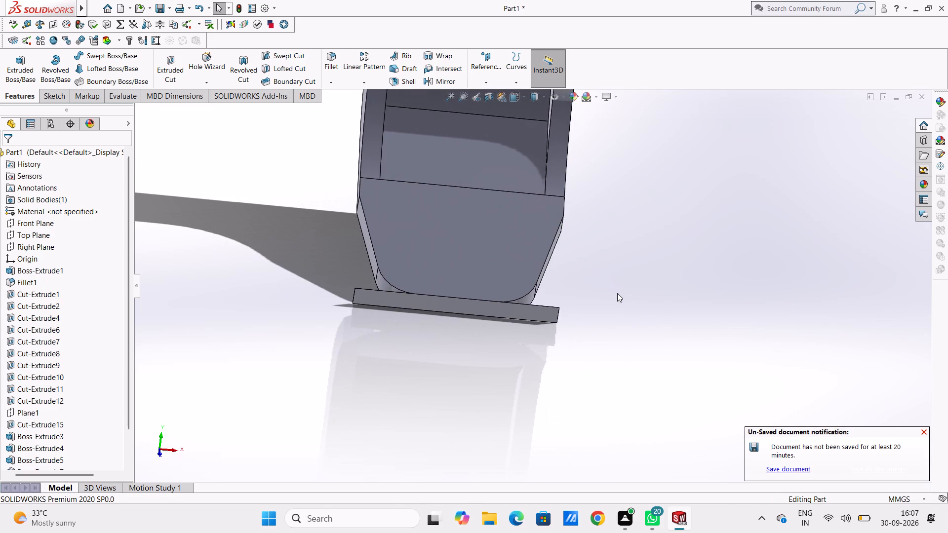
# Sketch a 52 by 6 mm corner rectangle over the thin strip's front face at the flange's lower end.
pyautogui.hotkey('ctrl', '1')
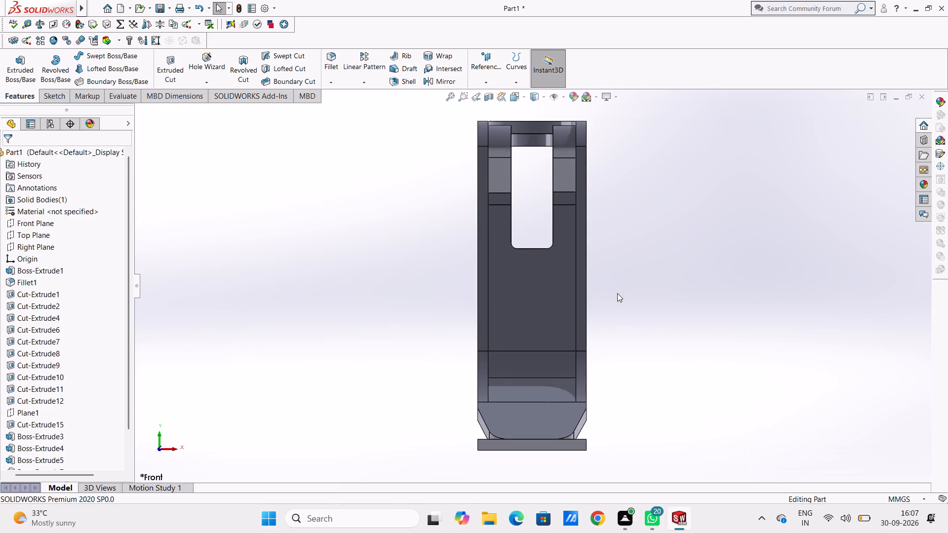
pyautogui.hotkey('ctrl', '1')
pyautogui.scroll(-2, 566, 462)
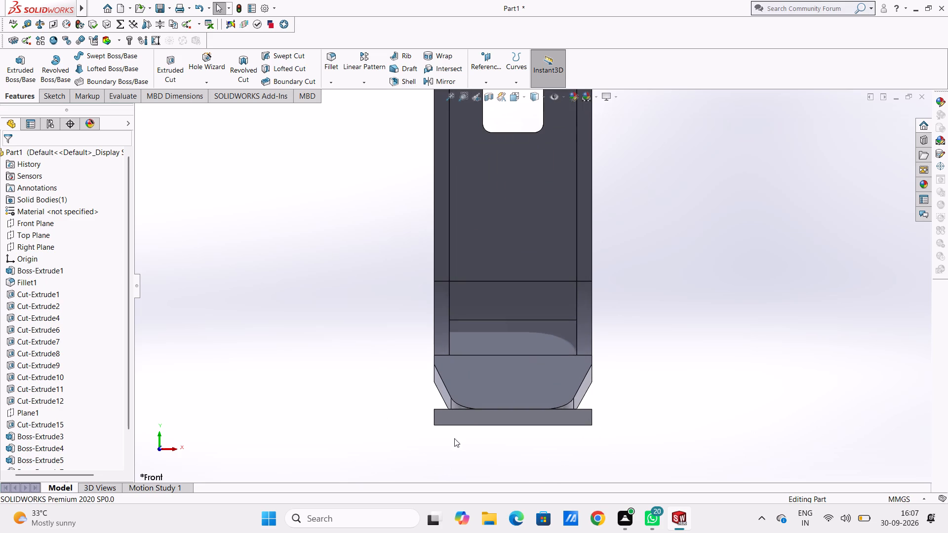
pyautogui.click(443, 419)
pyautogui.click(488, 391)
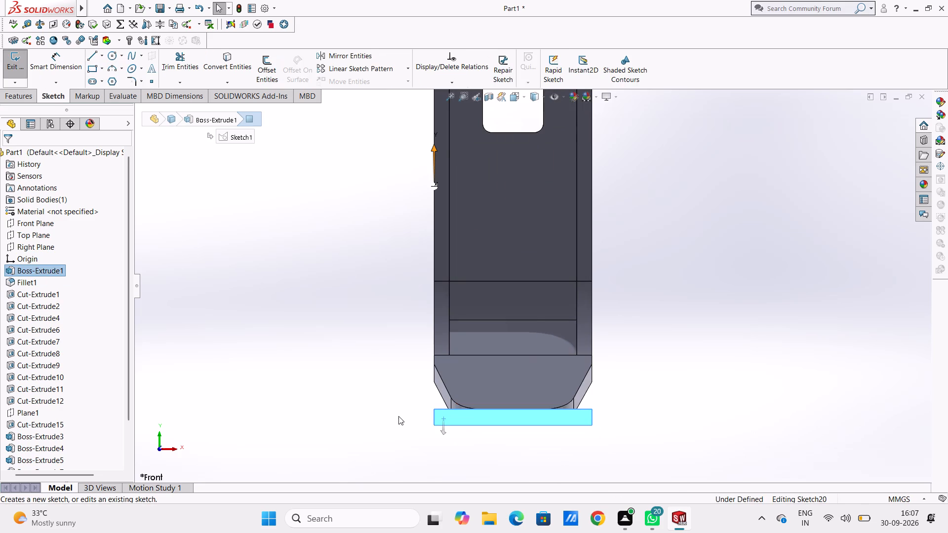
pyautogui.click(349, 424)
pyautogui.click(89, 65)
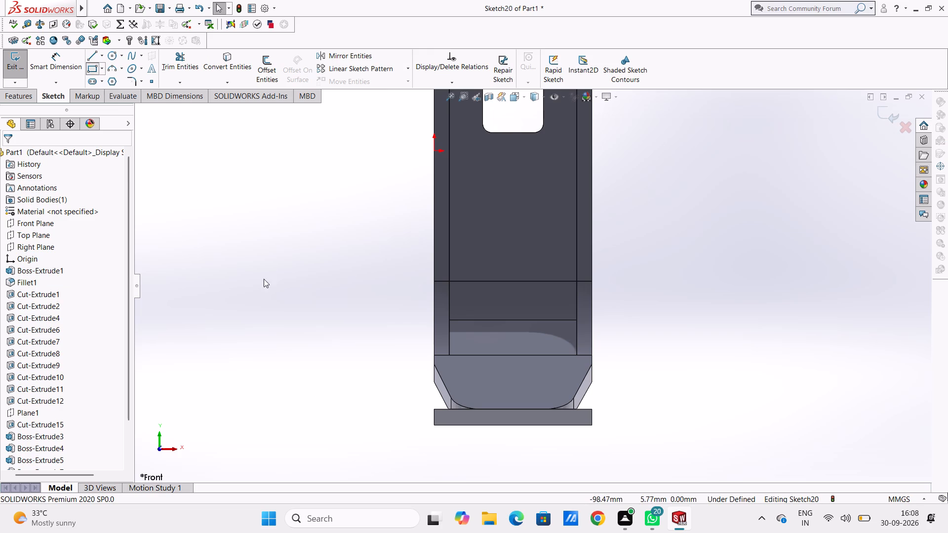
pyautogui.click(435, 409)
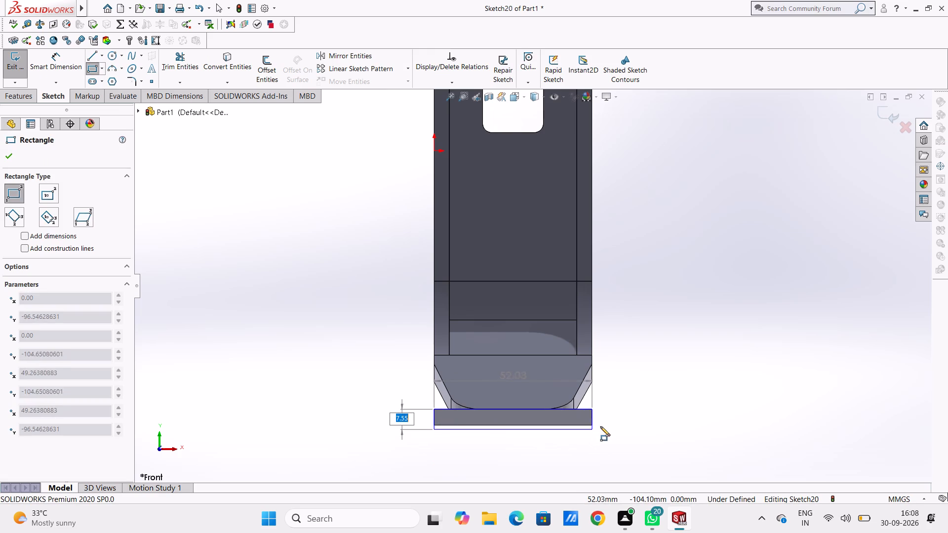
pyautogui.click(591, 426)
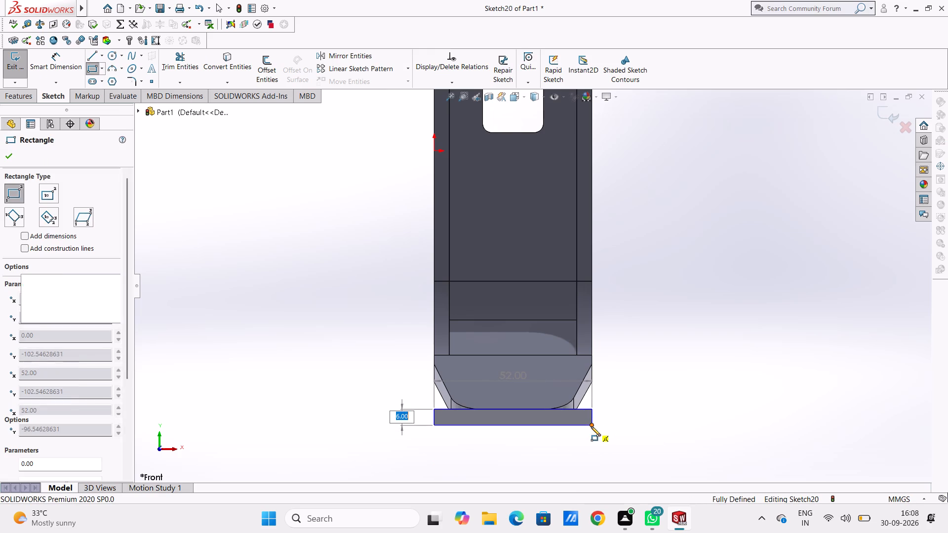
pyautogui.press('Escape')
pyautogui.press('Escape')
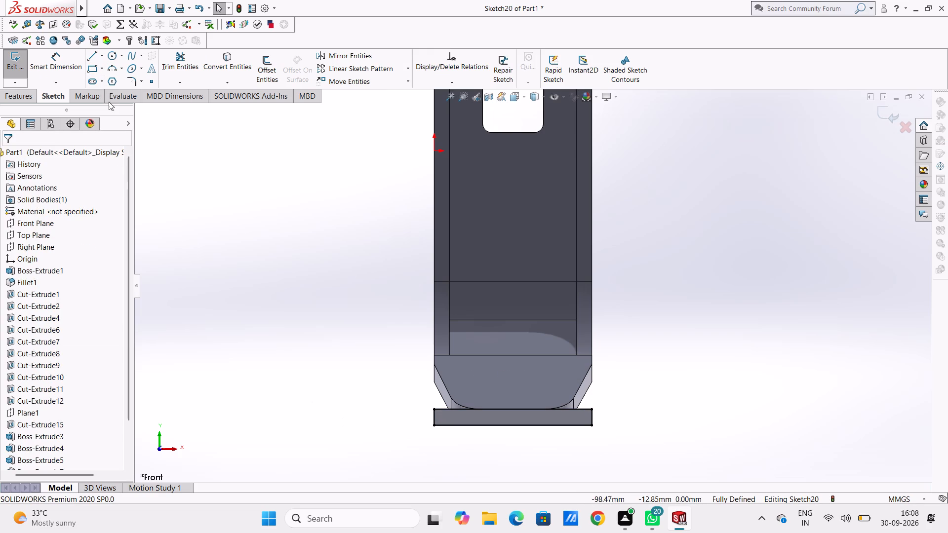
# Cut-extrude the rectangle to a blind depth of 0.2 mm to remove the thin strip at the flange's end.
pyautogui.click(31, 94)
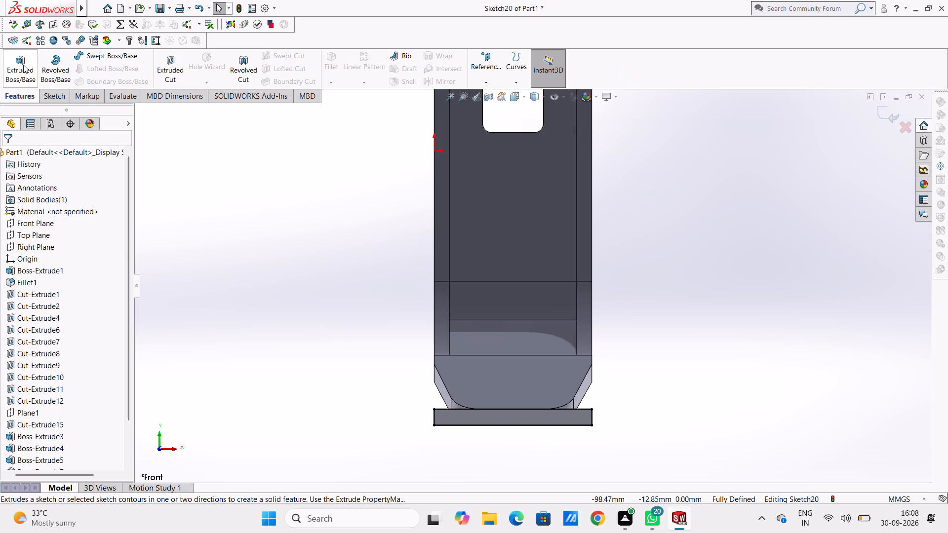
pyautogui.click(23, 65)
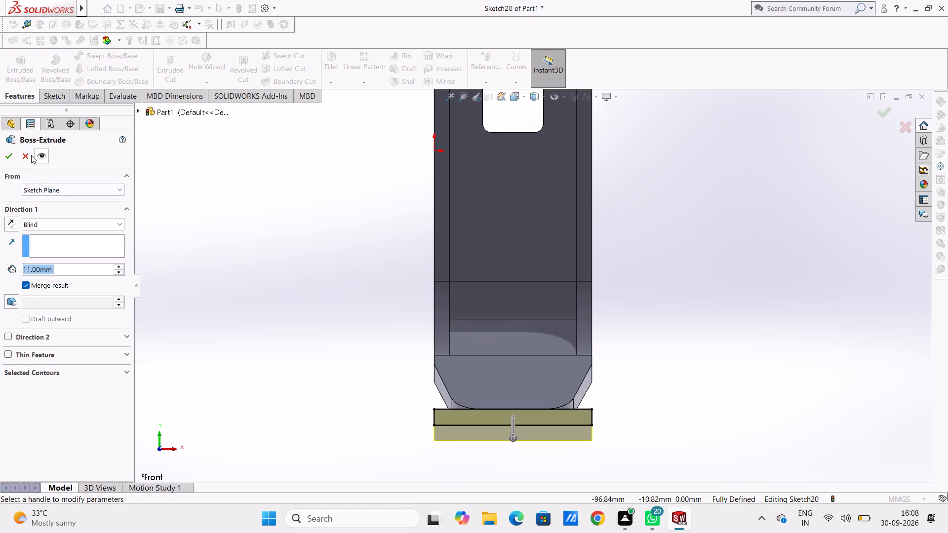
pyautogui.click(28, 155)
pyautogui.click(168, 63)
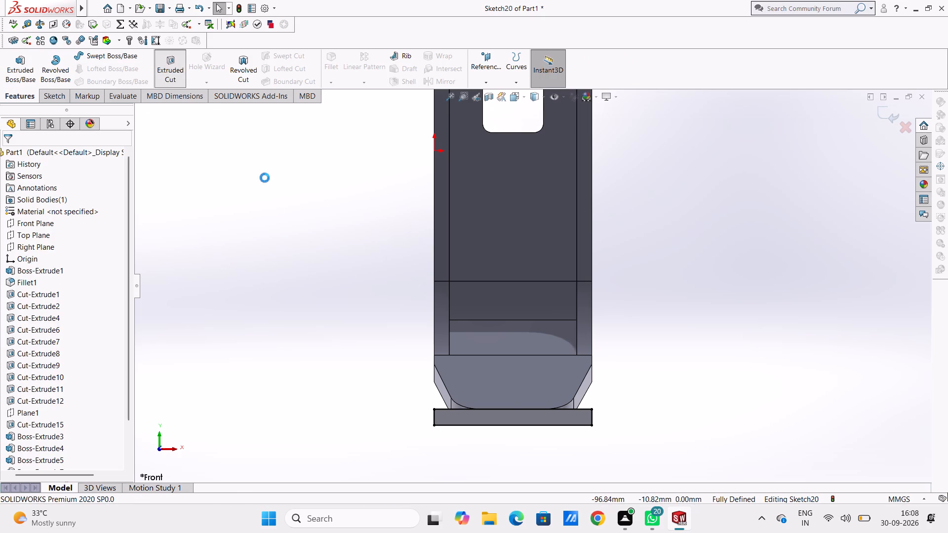
pyautogui.scroll(1, 283, 237)
pyautogui.moveTo(302, 246); pyautogui.dragTo(261, 318, button='middle')
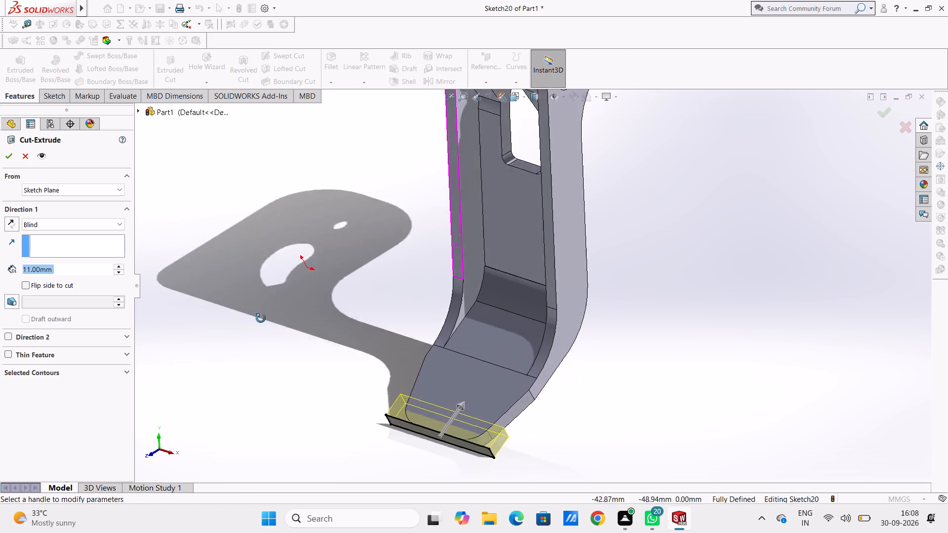
pyautogui.moveTo(261, 318); pyautogui.dragTo(259, 338, button='middle')
pyautogui.scroll(2, 340, 430)
pyautogui.scroll(-3, 506, 422)
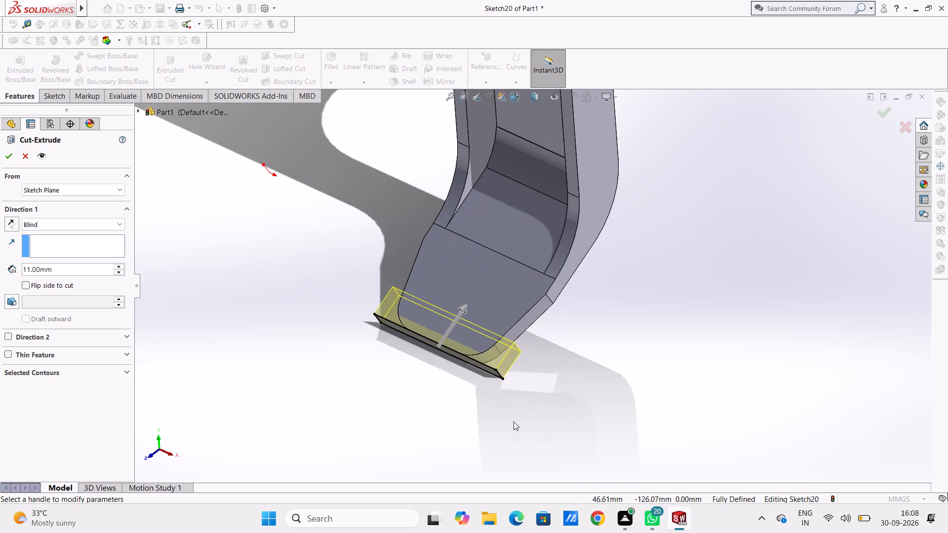
pyautogui.scroll(-2, 527, 342)
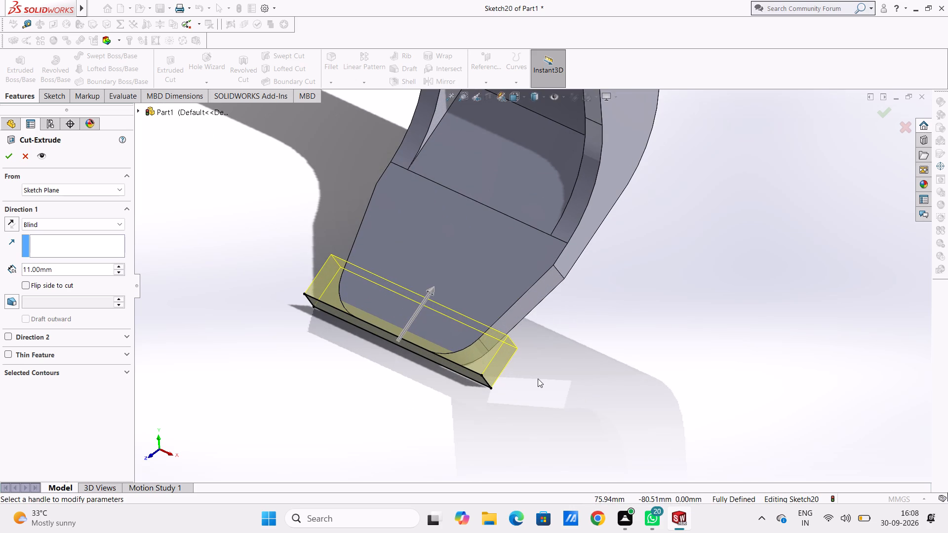
pyautogui.doubleClick(88, 269)
pyautogui.press('1')
pyautogui.press('Return')
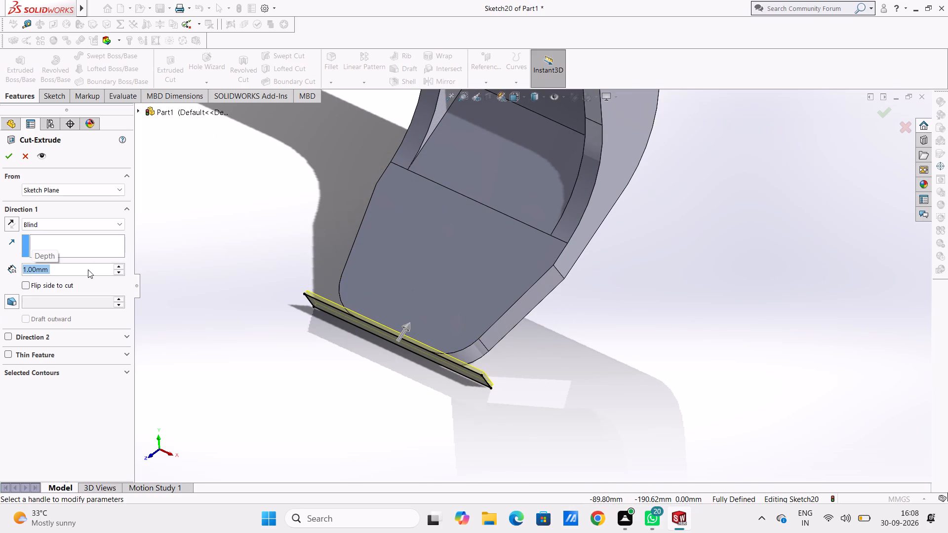
pyautogui.write('102')
pyautogui.press('Return')
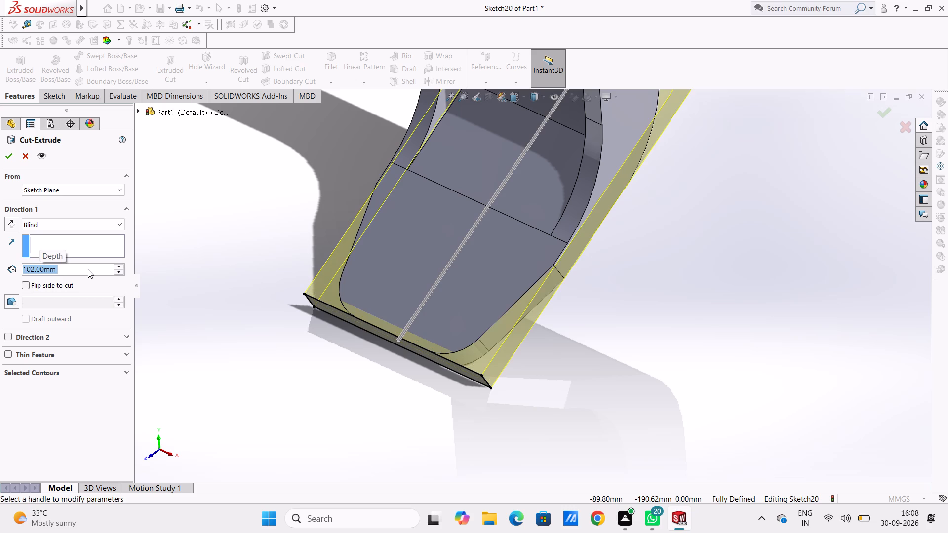
pyautogui.write('0.2')
pyautogui.press('Return')
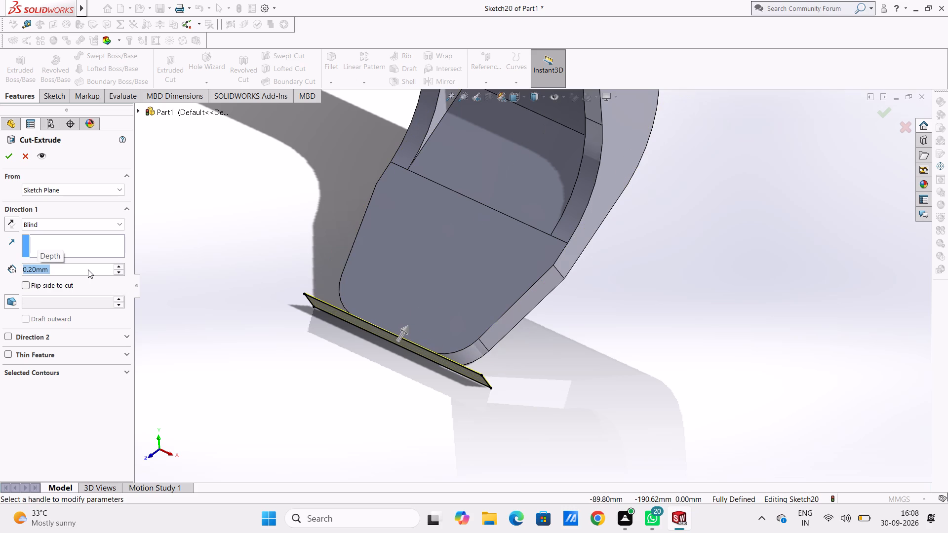
pyautogui.click(10, 158)
pyautogui.click(204, 218)
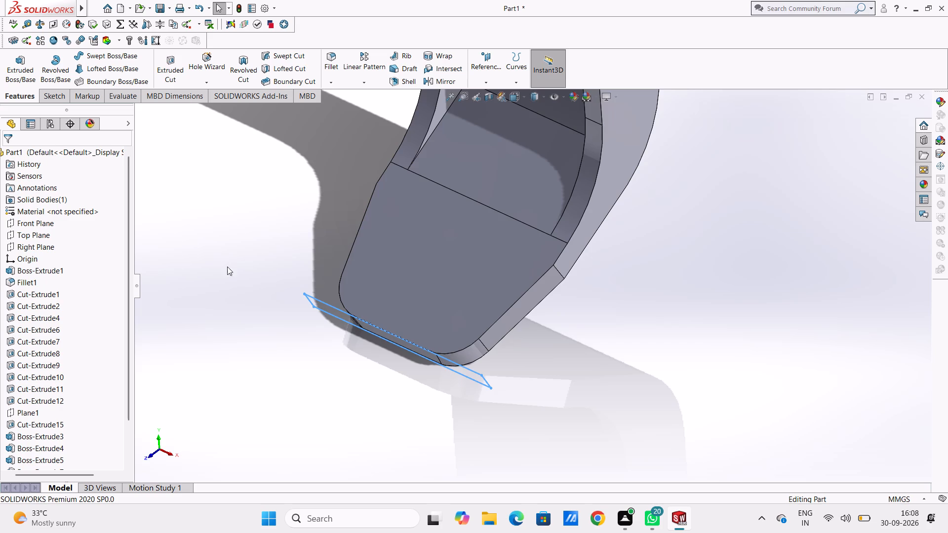
# Inspect the trimmed flange end and the whole bracket from isometric and other angles.
pyautogui.moveTo(231, 290); pyautogui.dragTo(258, 229, button='middle')
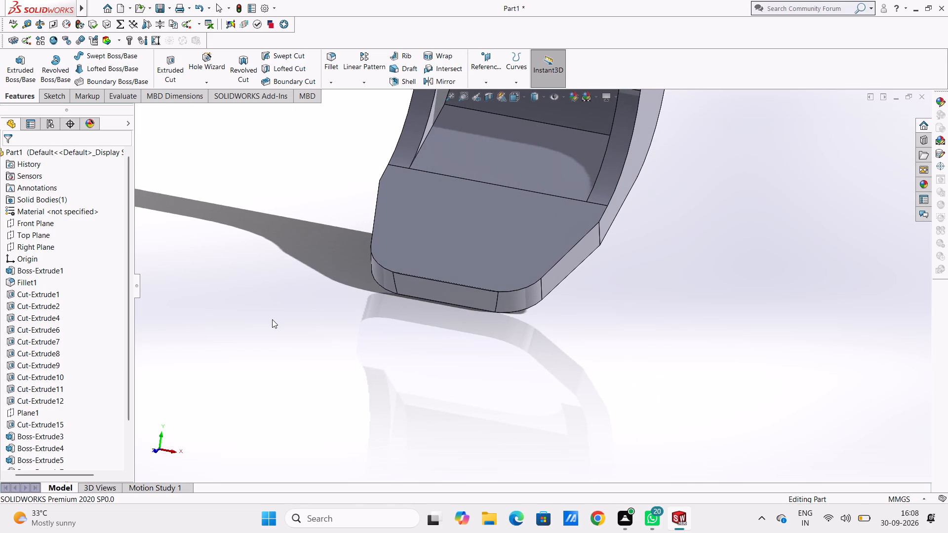
pyautogui.hotkey('ctrl', '7')
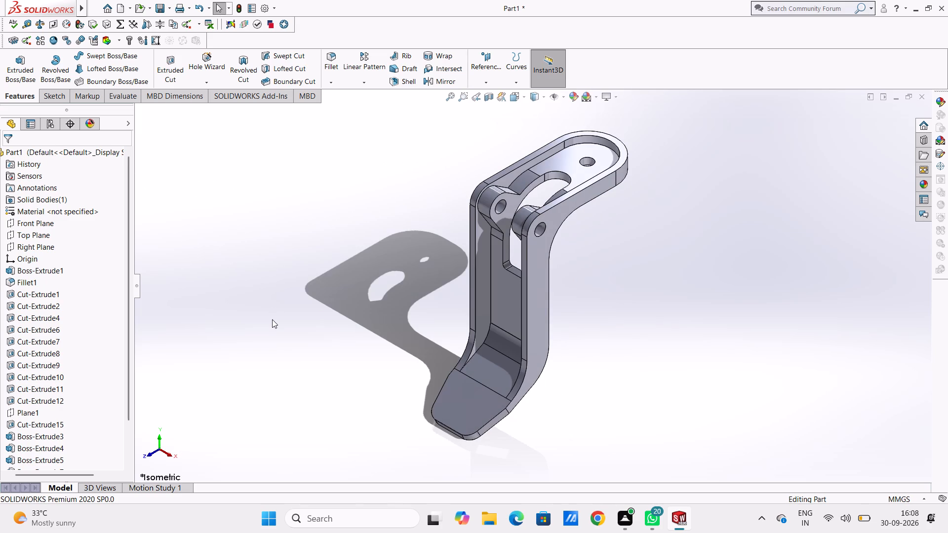
pyautogui.scroll(1, 272, 319)
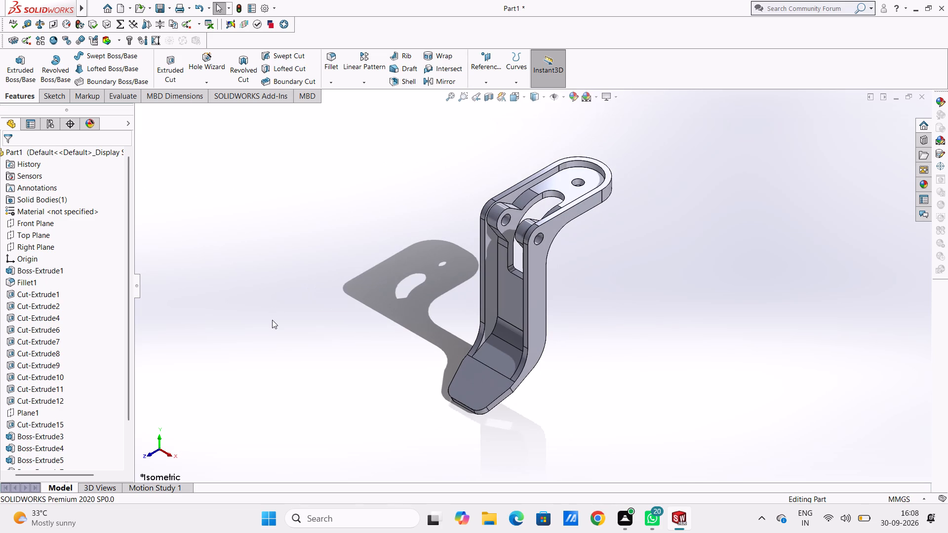
pyautogui.moveTo(276, 322); pyautogui.dragTo(323, 245, button='middle')
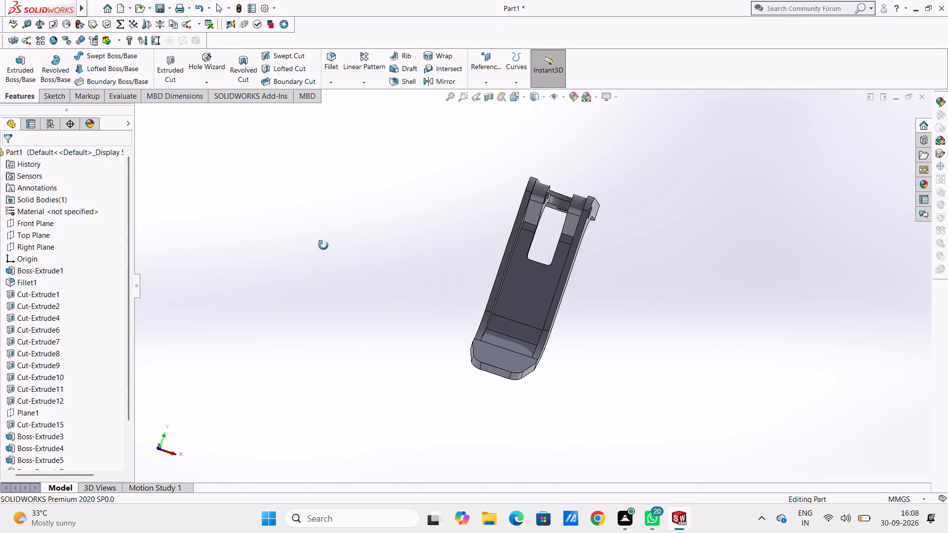
pyautogui.moveTo(323, 245); pyautogui.dragTo(297, 267, button='middle')
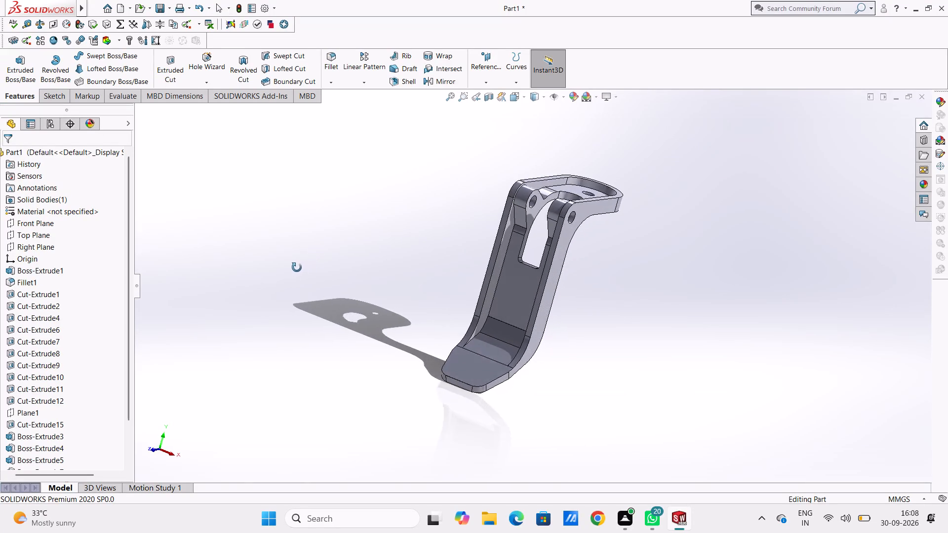
# Create a reference plane offset 26 mm from the Right Plane, through the middle of the bracket's width.
pyautogui.moveTo(297, 267); pyautogui.dragTo(291, 310, button='middle')
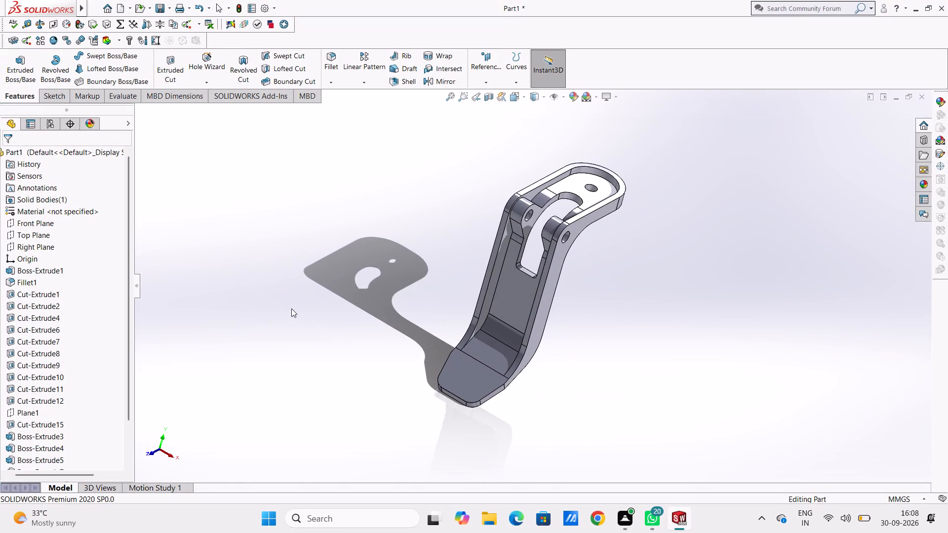
pyautogui.hotkey('ctrl', '5')
pyautogui.scroll(4, 291, 308)
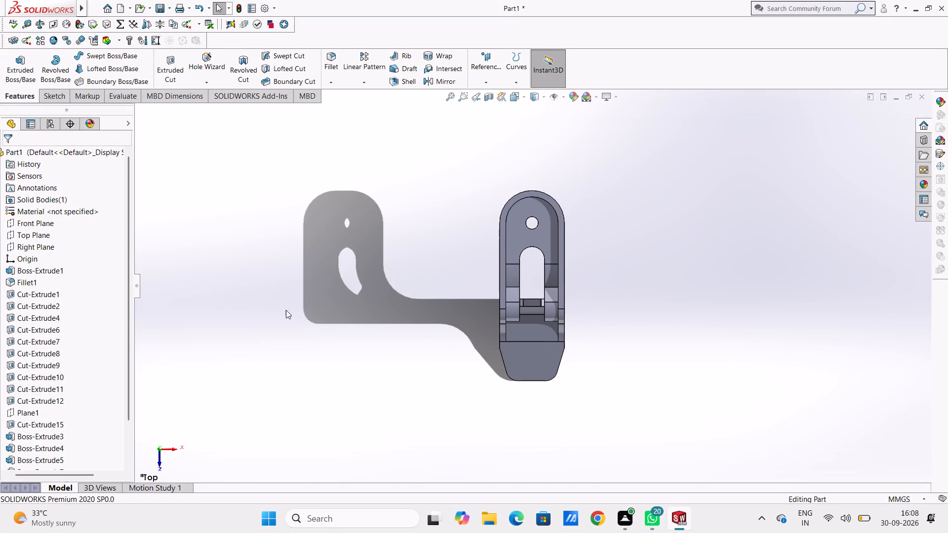
pyautogui.click(484, 59)
pyautogui.click(508, 94)
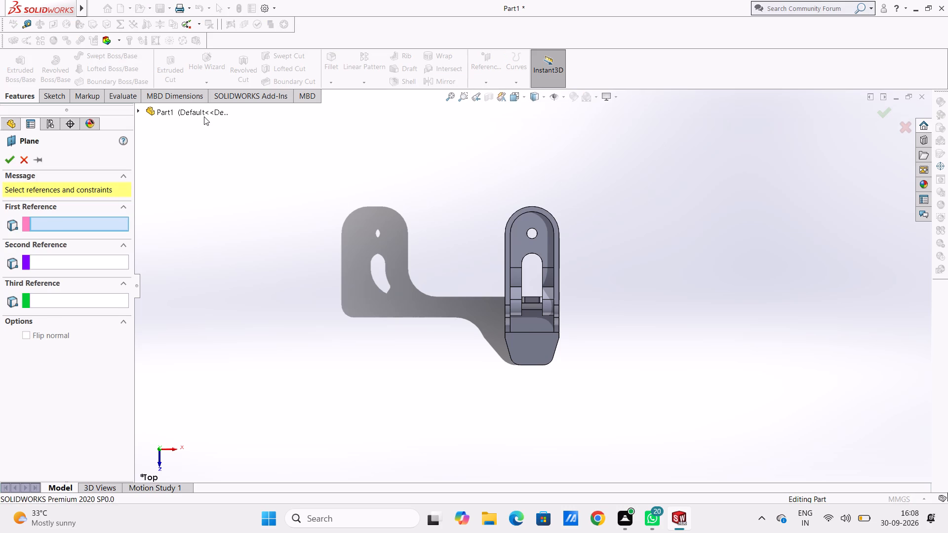
pyautogui.click(204, 111)
pyautogui.click(197, 203)
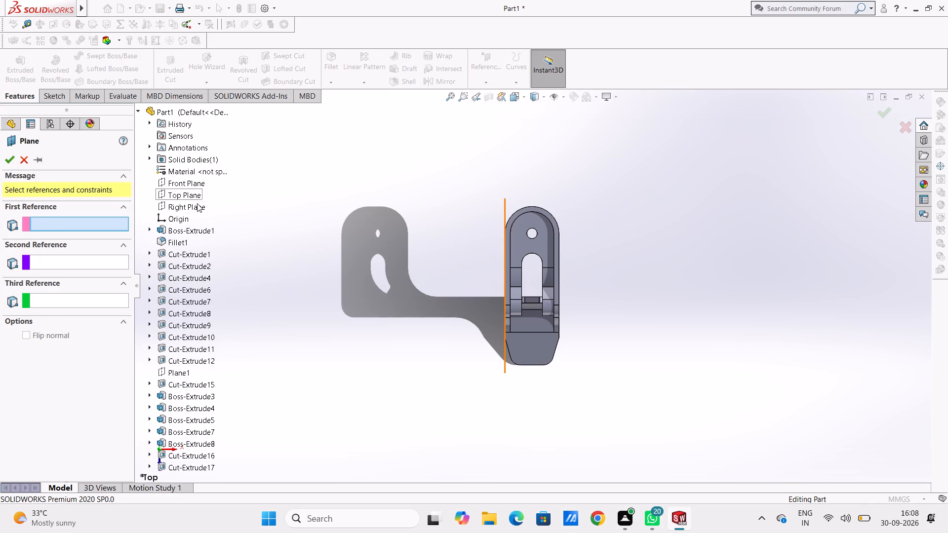
pyautogui.click(6, 156)
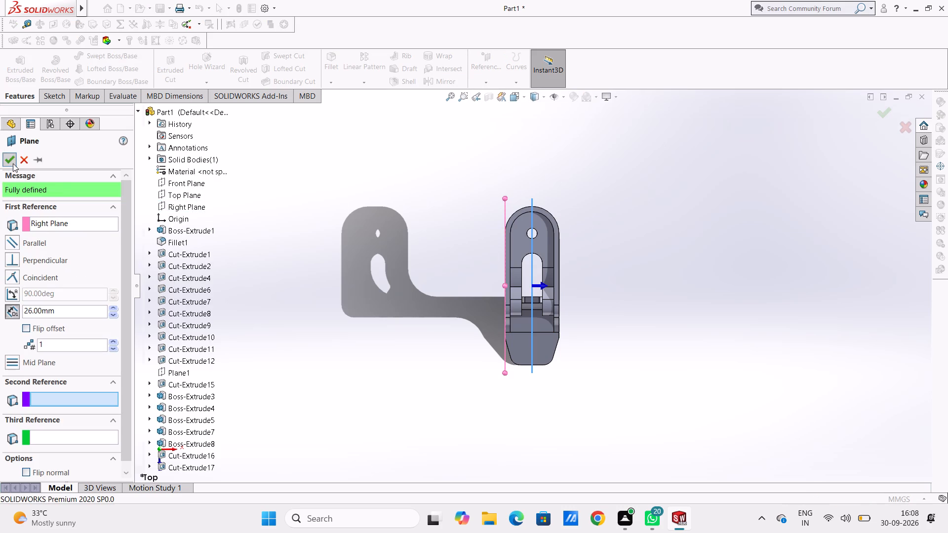
pyautogui.click(257, 239)
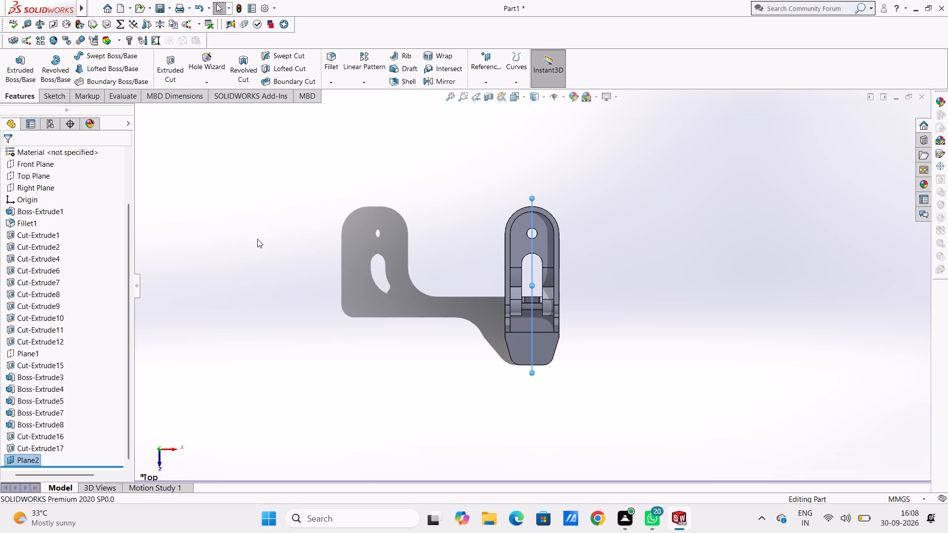
# On the new mid-width plane, sketch two concentric circles of radius 12 mm and 5 mm just above the lower flange's end.
pyautogui.hotkey('ctrl', '1')
pyautogui.hotkey('ctrl', '4')
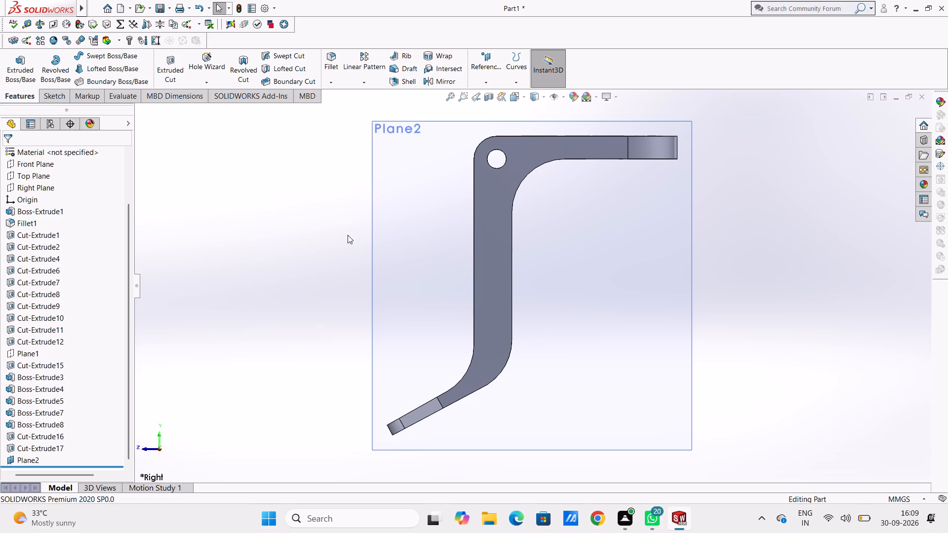
pyautogui.click(417, 245)
pyautogui.click(463, 220)
pyautogui.click(228, 264)
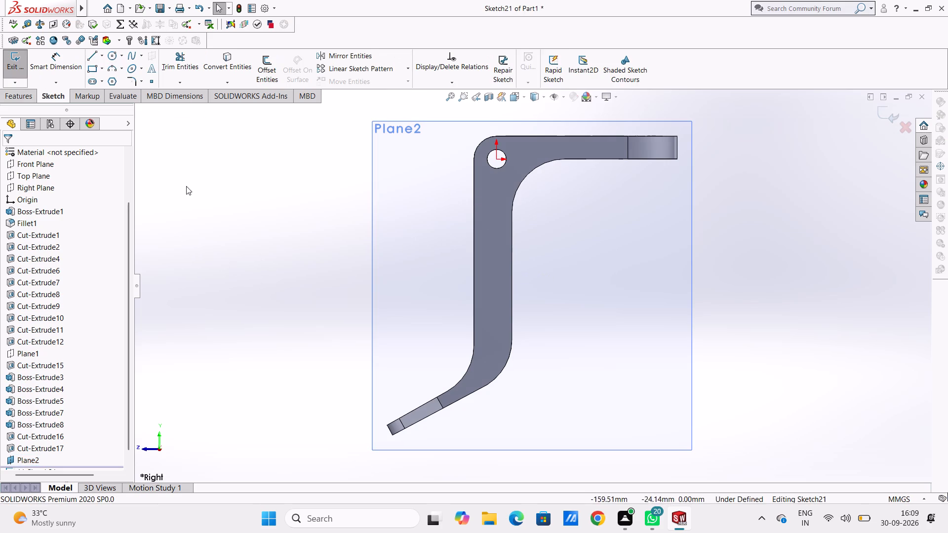
pyautogui.click(113, 55)
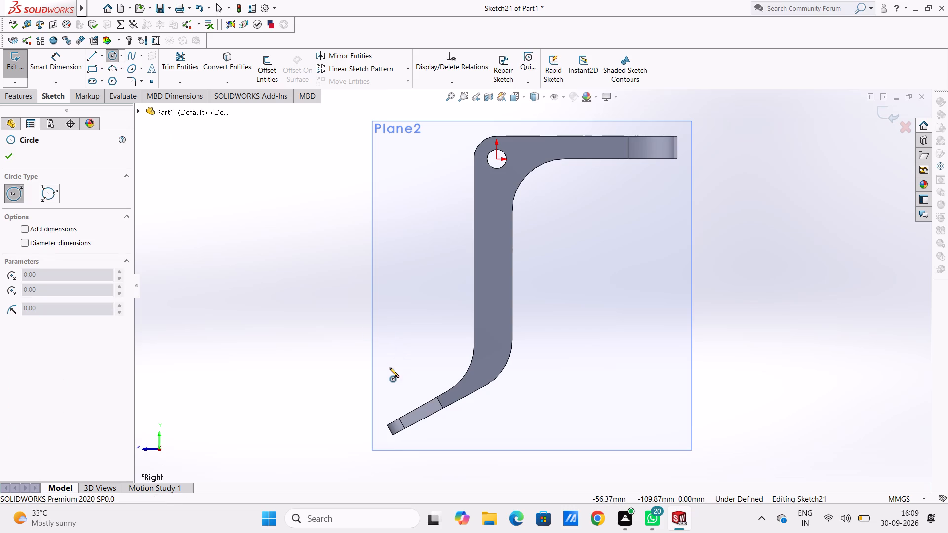
pyautogui.click(389, 368)
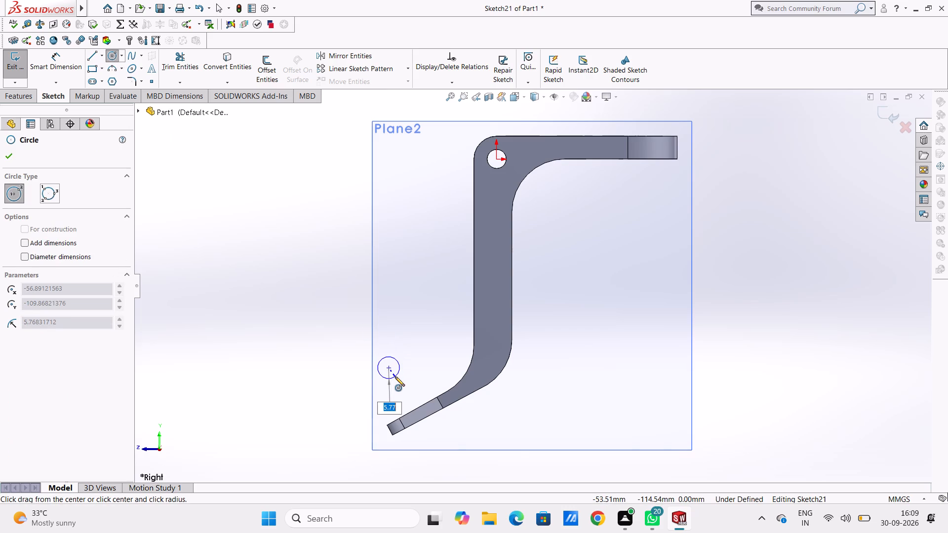
pyautogui.write('12')
pyautogui.press('Return')
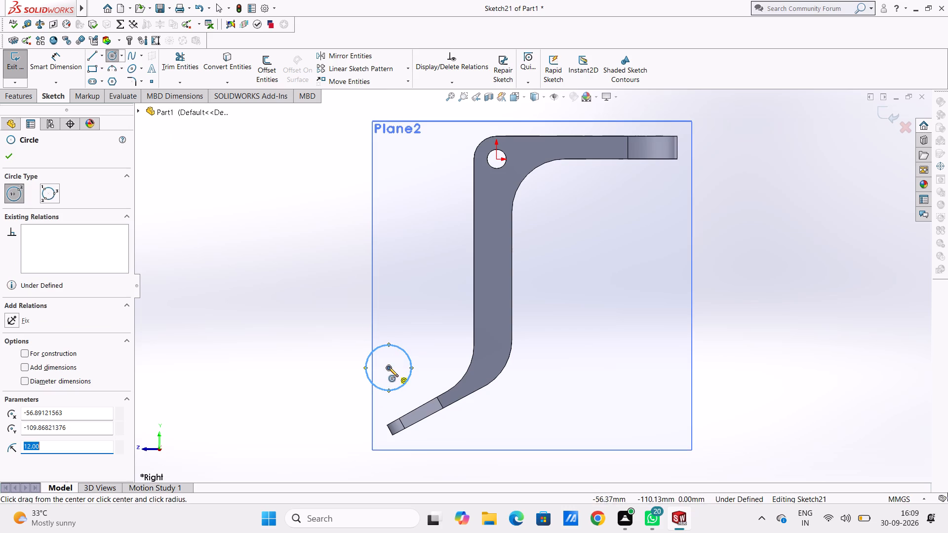
pyautogui.click(388, 367)
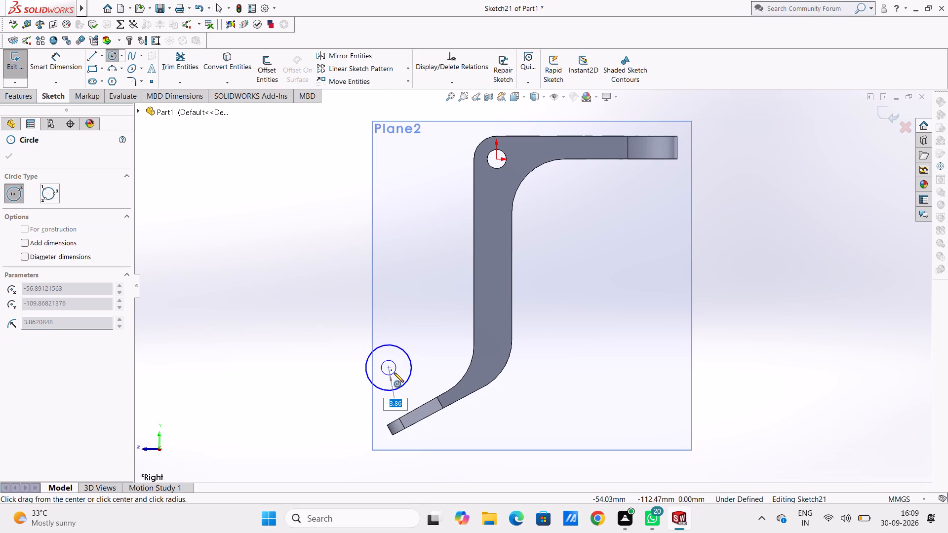
pyautogui.press('5')
pyautogui.press('Return')
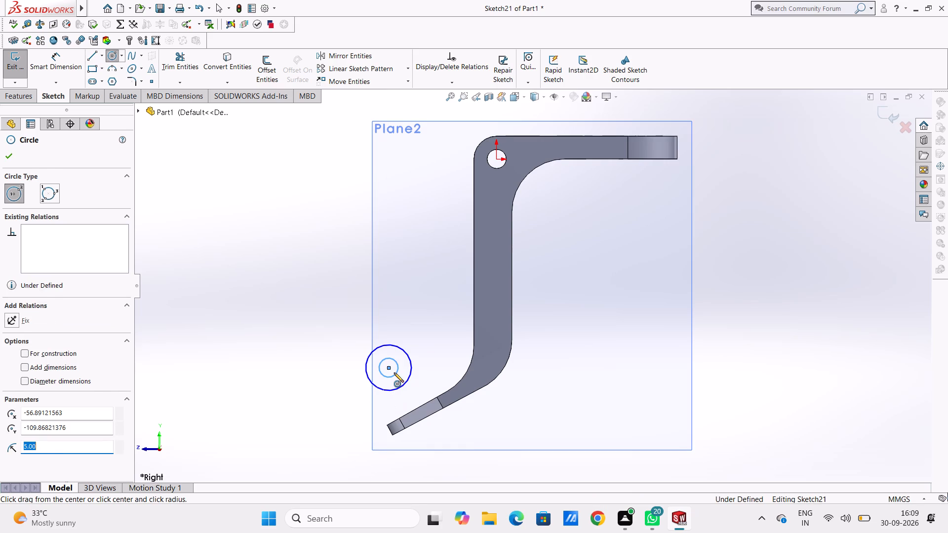
pyautogui.press('Escape')
pyautogui.press('Escape')
pyautogui.press('Escape')
# Dimension the outer circle's diameter as 24 mm and the inner circle's diameter as 10 mm.
pyautogui.click(58, 63)
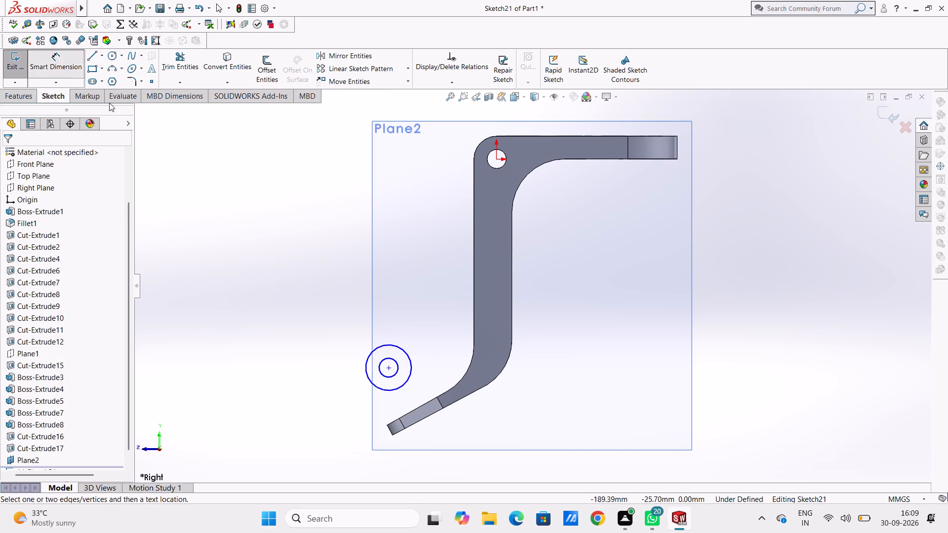
pyautogui.click(395, 347)
pyautogui.click(265, 250)
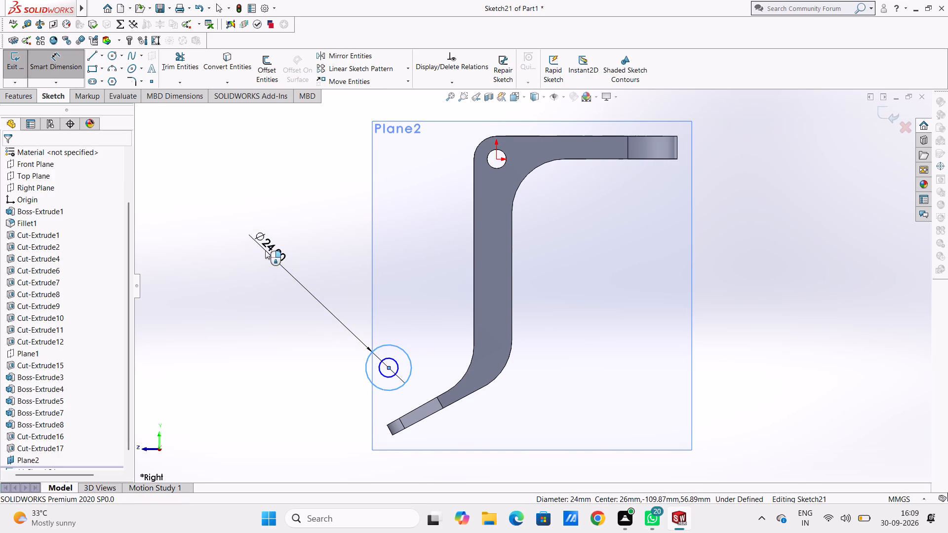
pyautogui.click(227, 235)
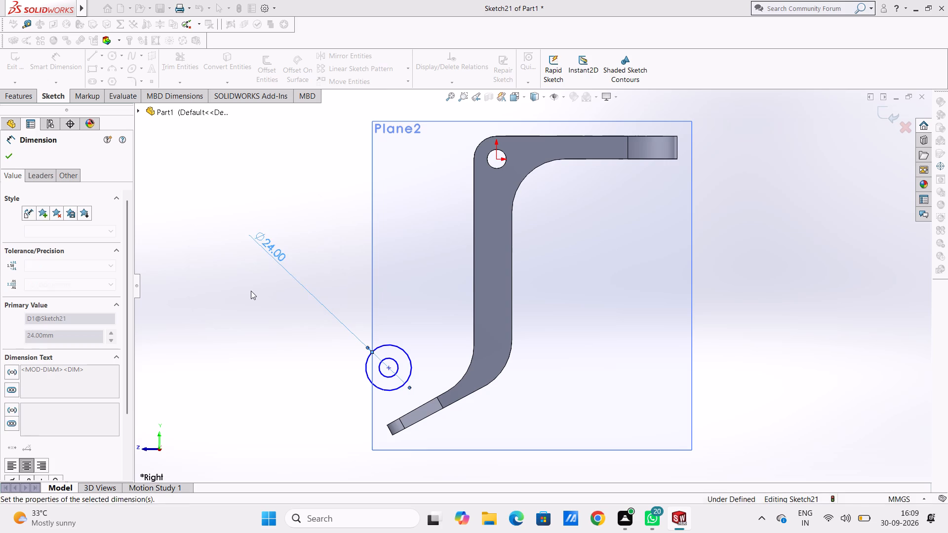
pyautogui.click(251, 291)
pyautogui.click(388, 358)
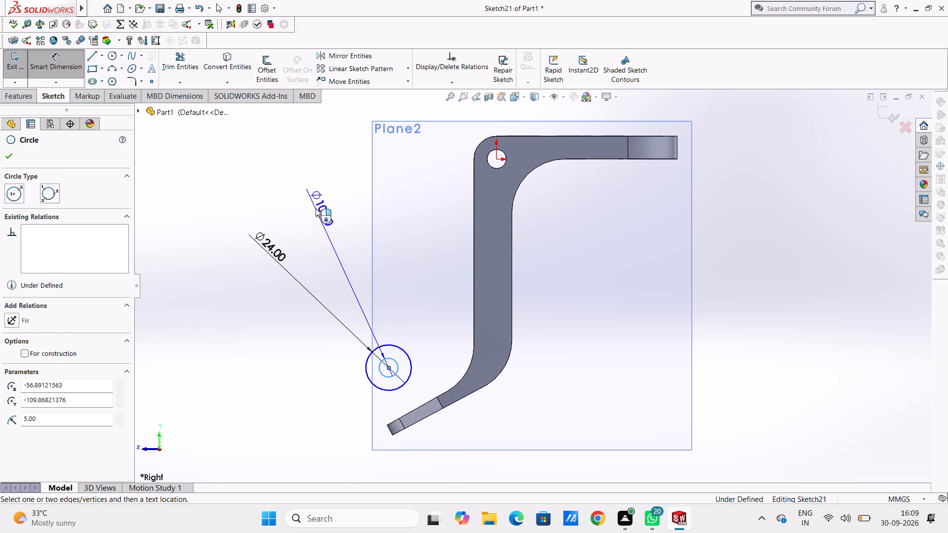
pyautogui.click(316, 208)
pyautogui.click(275, 194)
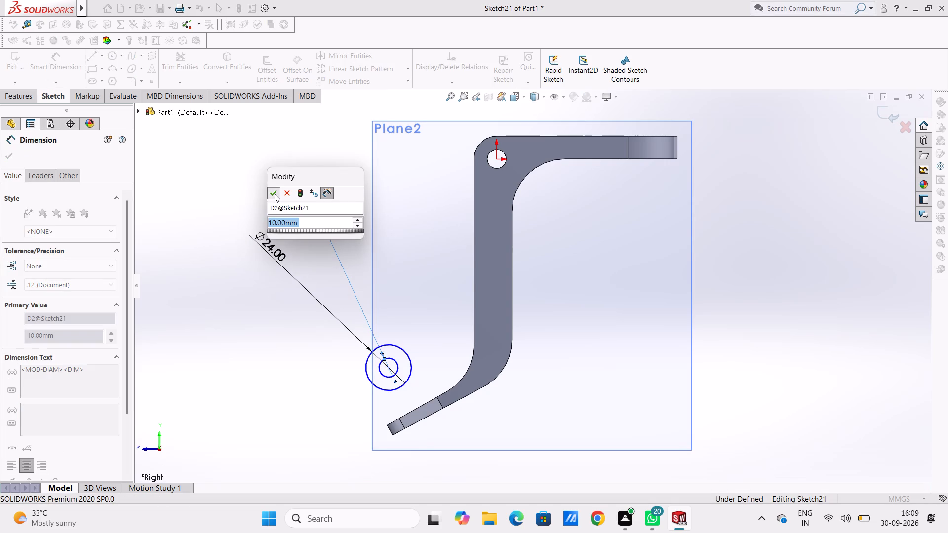
pyautogui.click(304, 247)
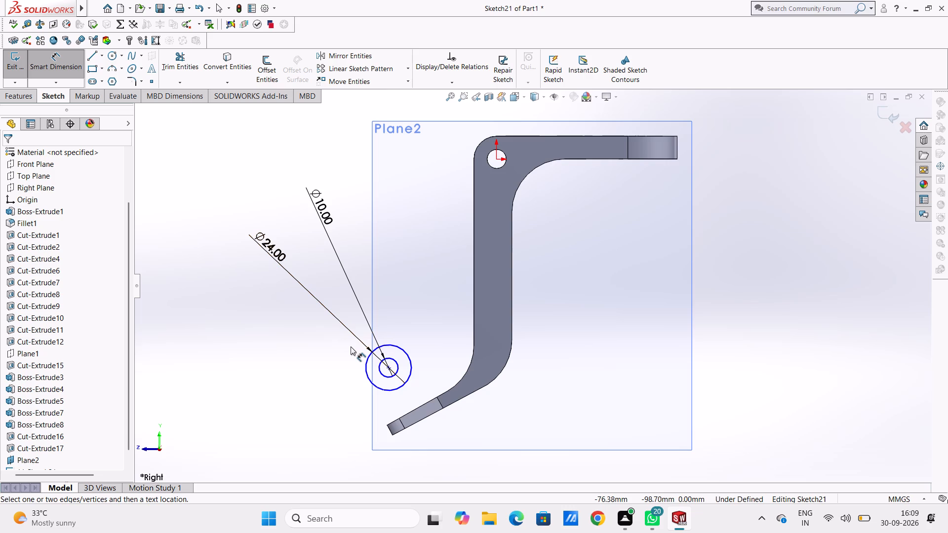
# Dimension the horizontal distance from the circles' centre to the far end of the upper arm as 160 mm.
pyautogui.scroll(3, 434, 339)
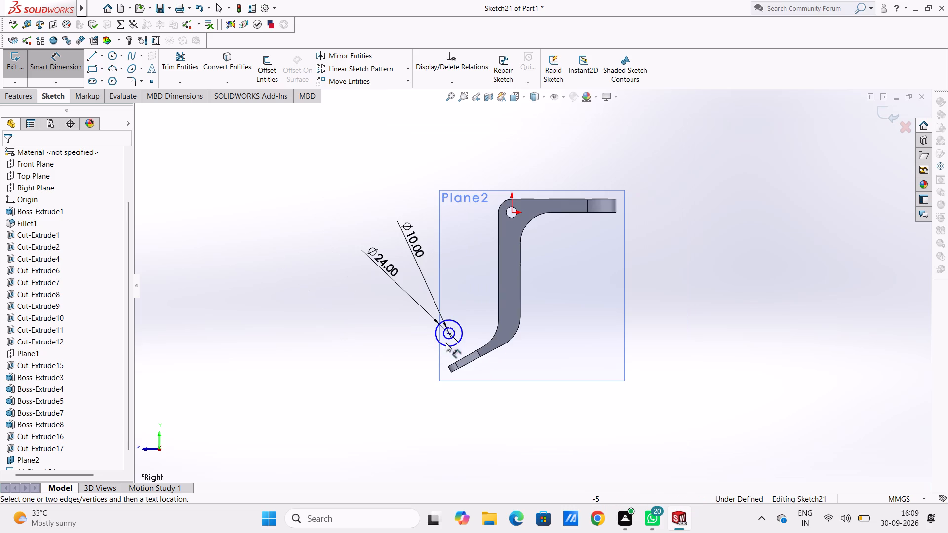
pyautogui.click(449, 335)
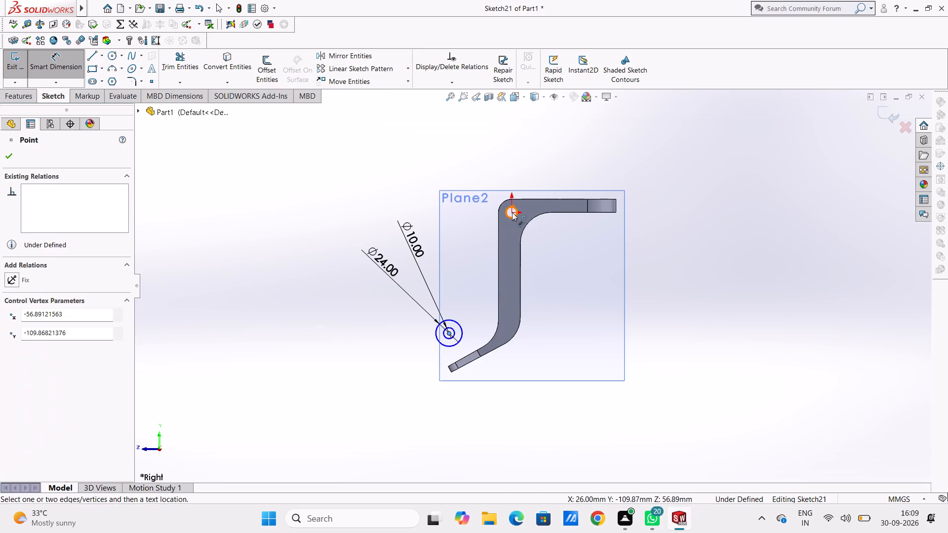
pyautogui.click(512, 212)
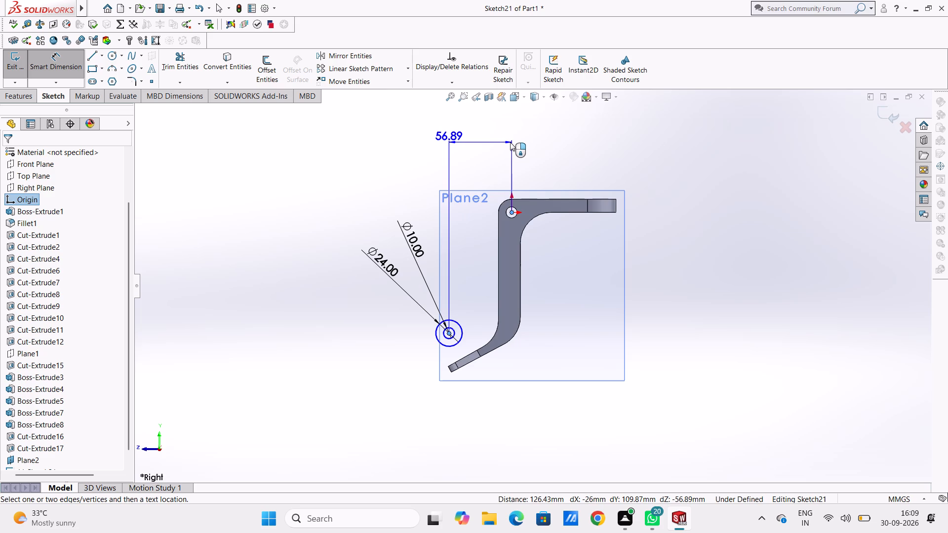
pyautogui.press('Escape')
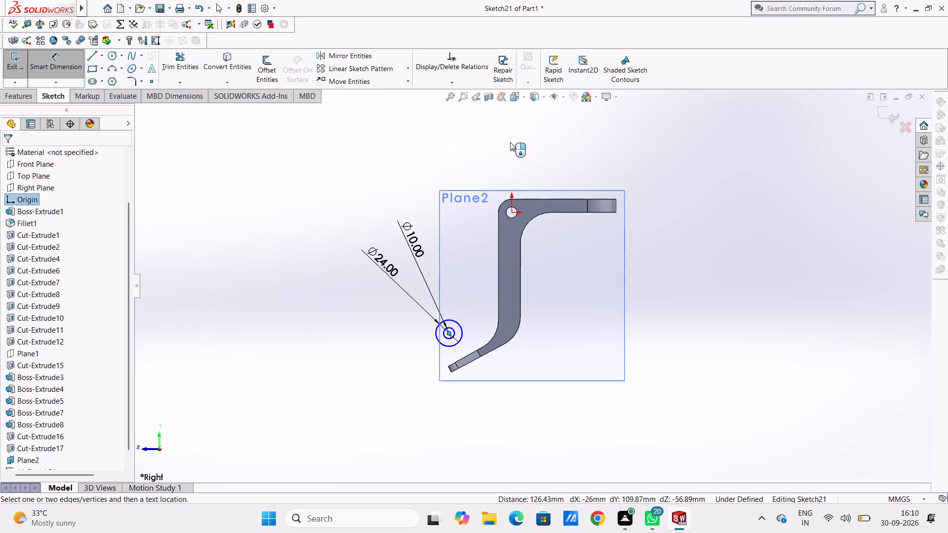
pyautogui.click(616, 199)
pyautogui.click(581, 129)
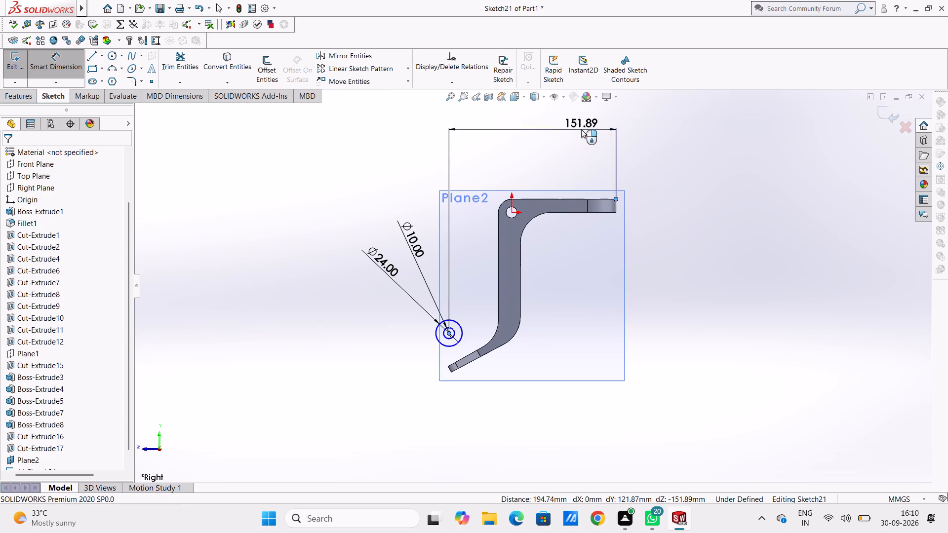
pyautogui.write('160')
pyautogui.press('Return')
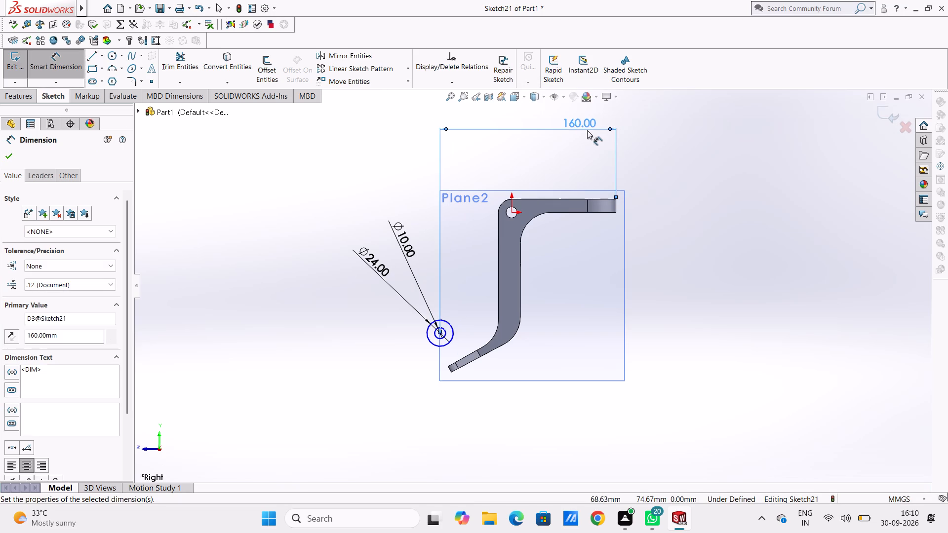
pyautogui.click(358, 333)
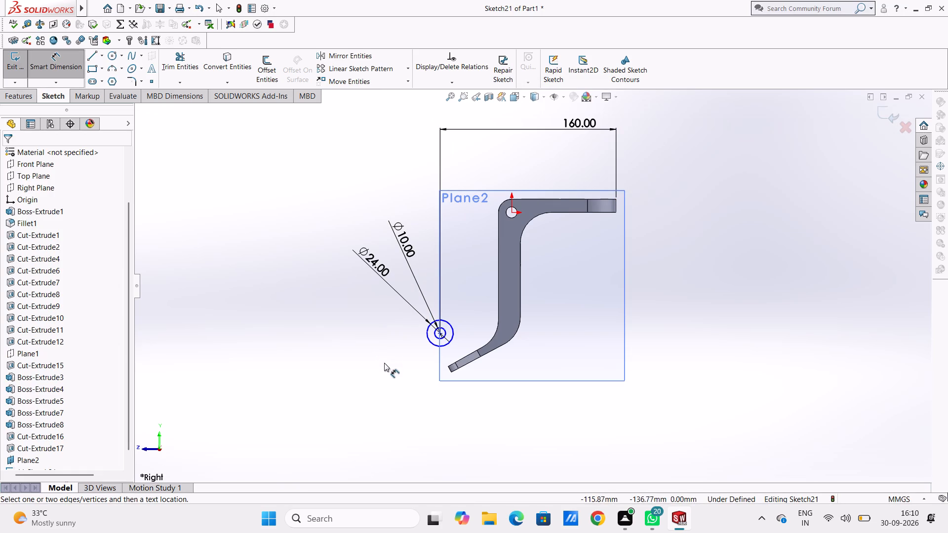
# Dimension the vertical distance from the circles' centre to the origin as 112 mm.
pyautogui.click(441, 334)
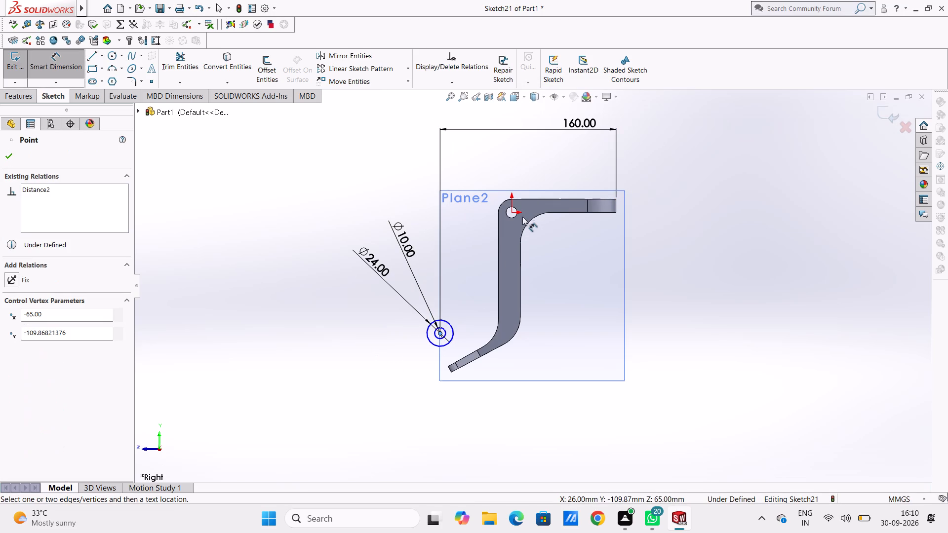
pyautogui.click(512, 211)
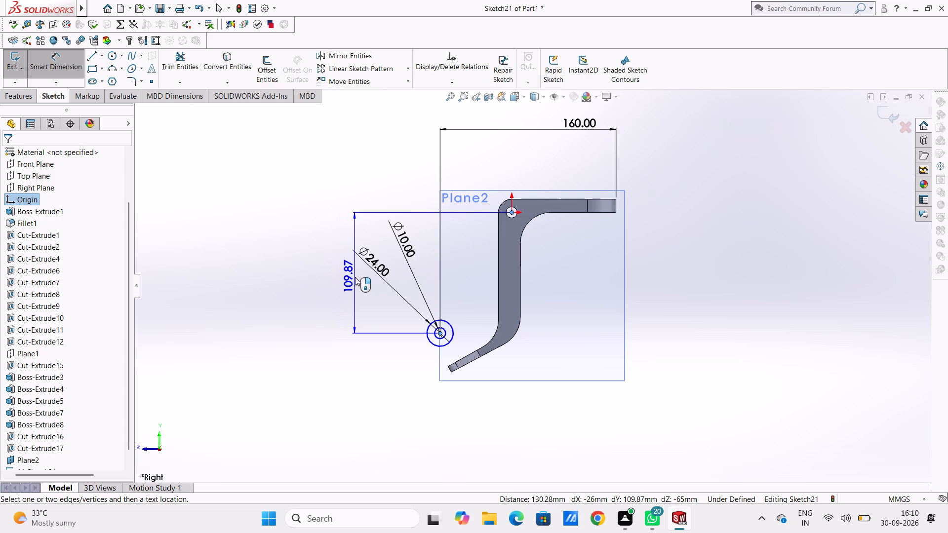
pyautogui.click(355, 277)
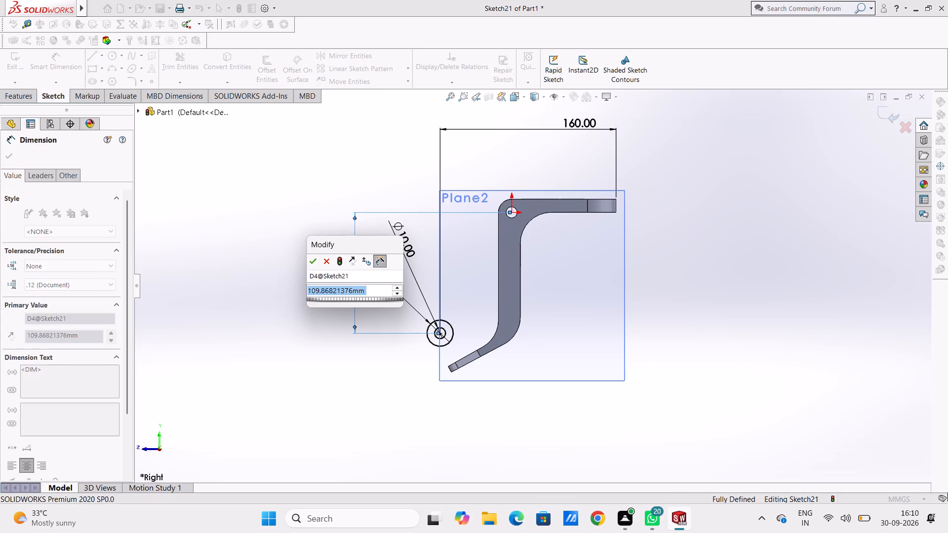
pyautogui.write('112')
pyautogui.press('Return')
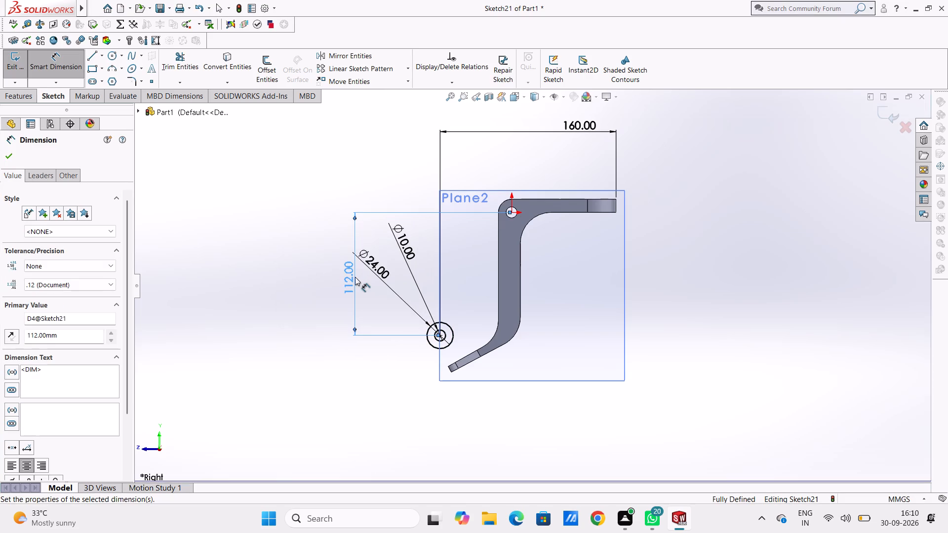
pyautogui.click(362, 361)
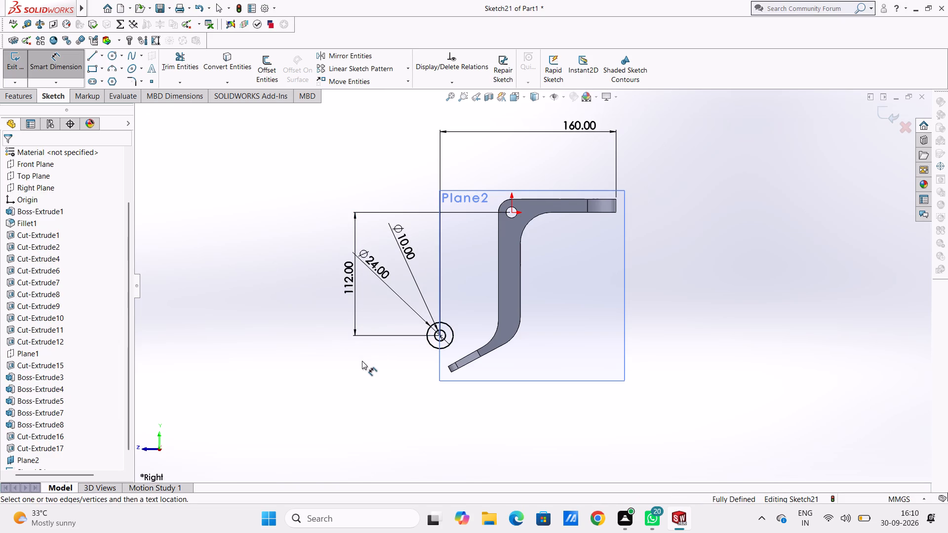
# Set the vertical distance between the circles' centre and the origin to 115 mm.
pyautogui.doubleClick(349, 280)
pyautogui.write('115')
pyautogui.press('Return')
pyautogui.click(366, 392)
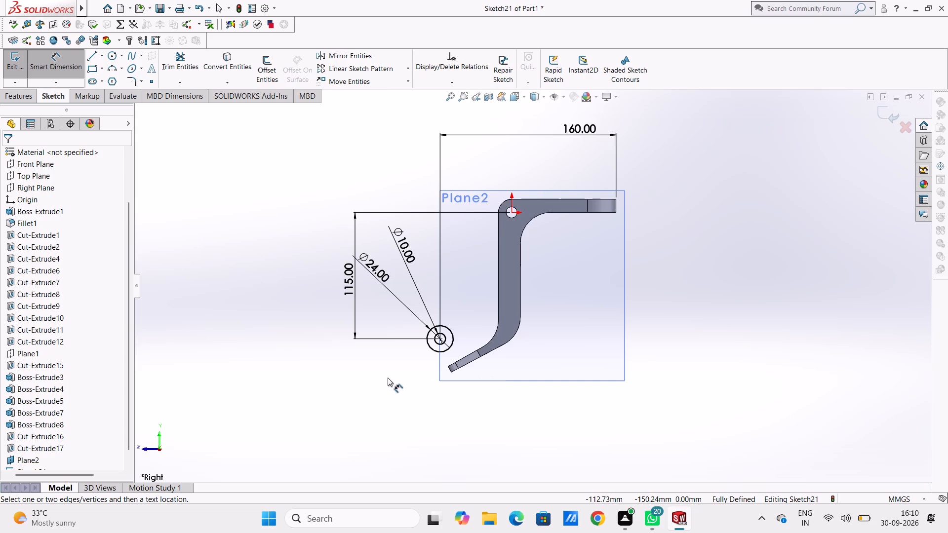
pyautogui.press('Escape')
pyautogui.press('Escape')
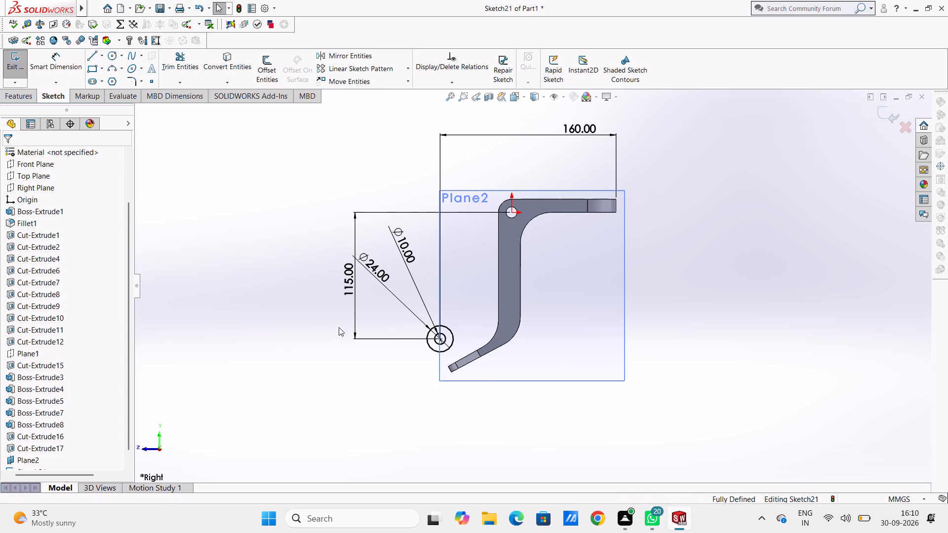
# Sketch a line about 26 mm long from the outer circle to the flange's lower tip, continuing about 56 mm along its underside.
pyautogui.click(89, 56)
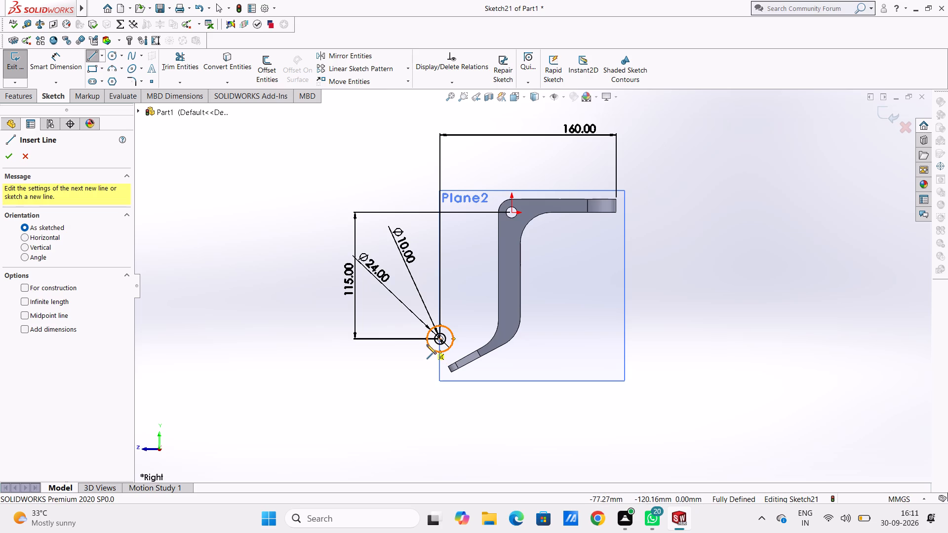
pyautogui.click(428, 345)
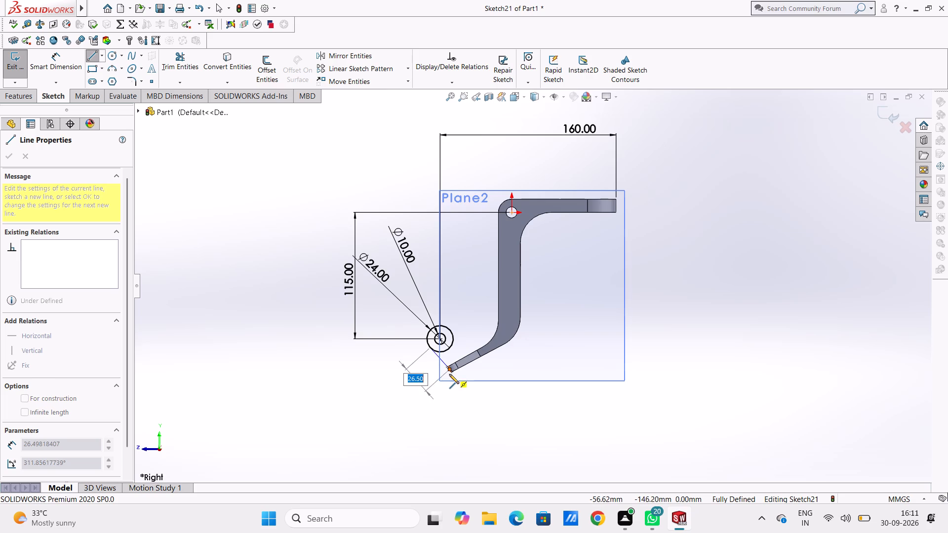
pyautogui.click(450, 373)
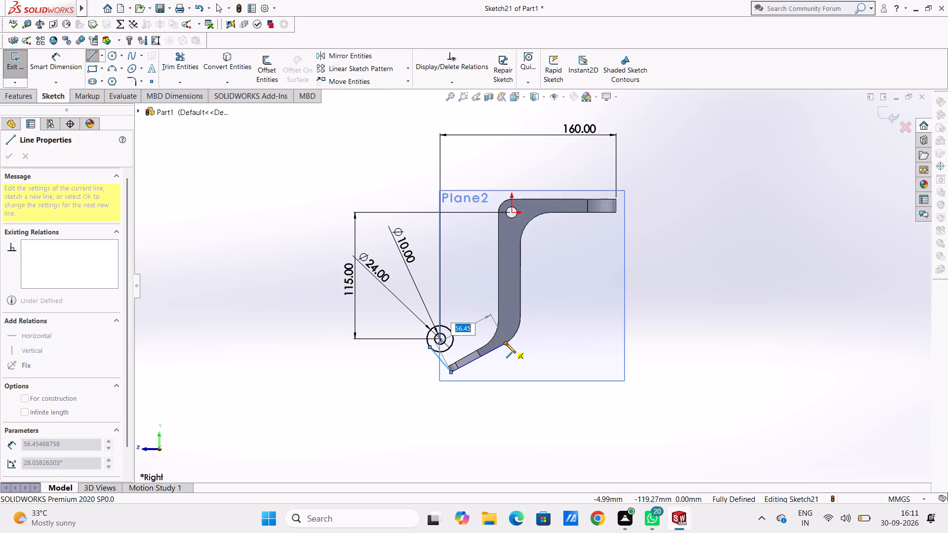
pyautogui.click(506, 343)
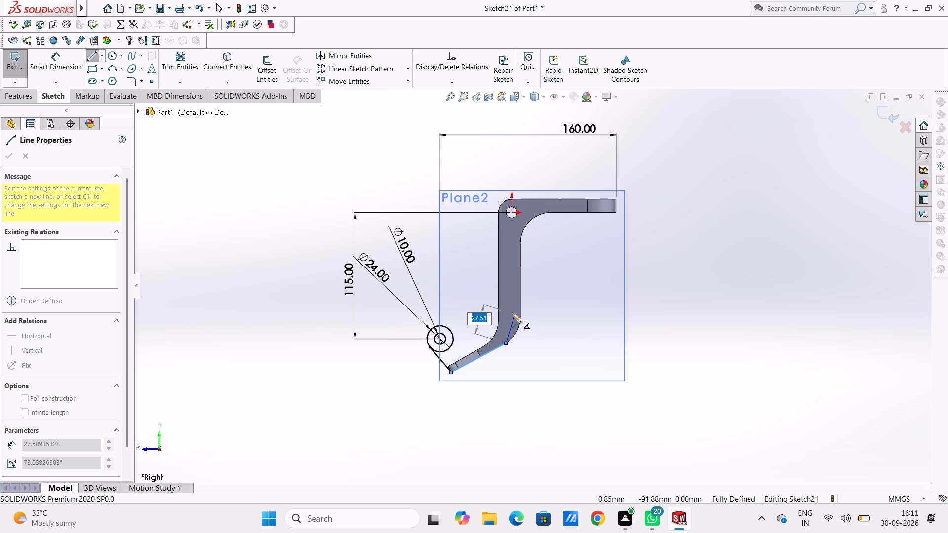
pyautogui.press('Escape')
pyautogui.press('Escape')
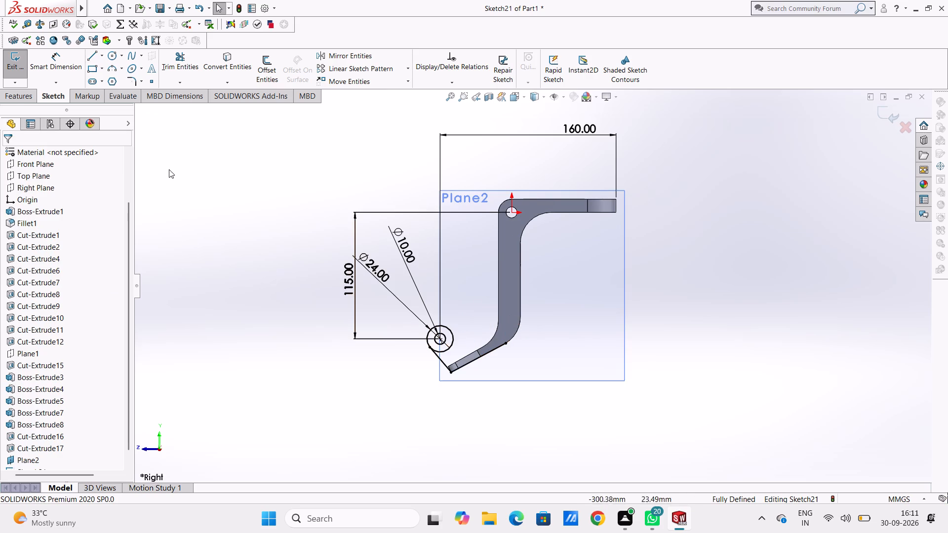
# Close the lug profile with a line about 68 mm long from the outer circle's top into the vertical arm and one about 29 mm down.
pyautogui.click(94, 56)
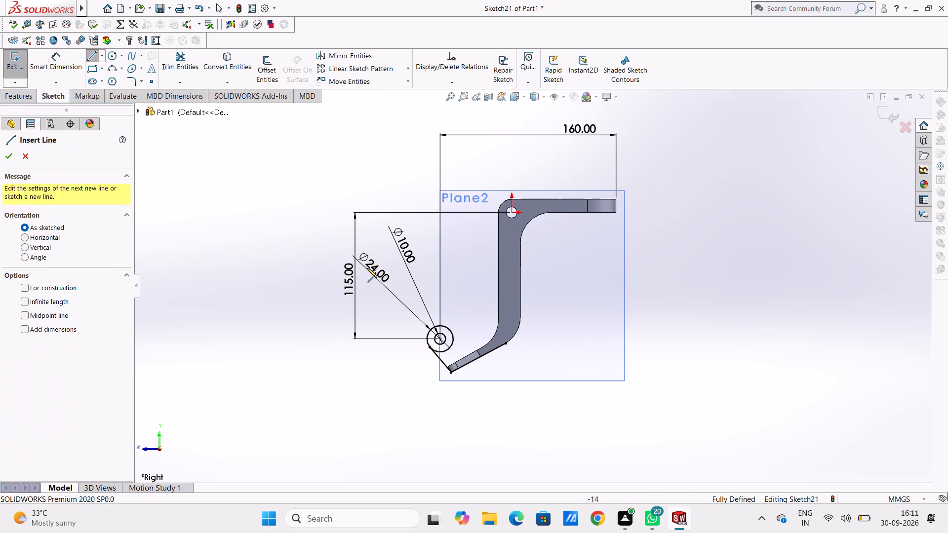
pyautogui.click(435, 326)
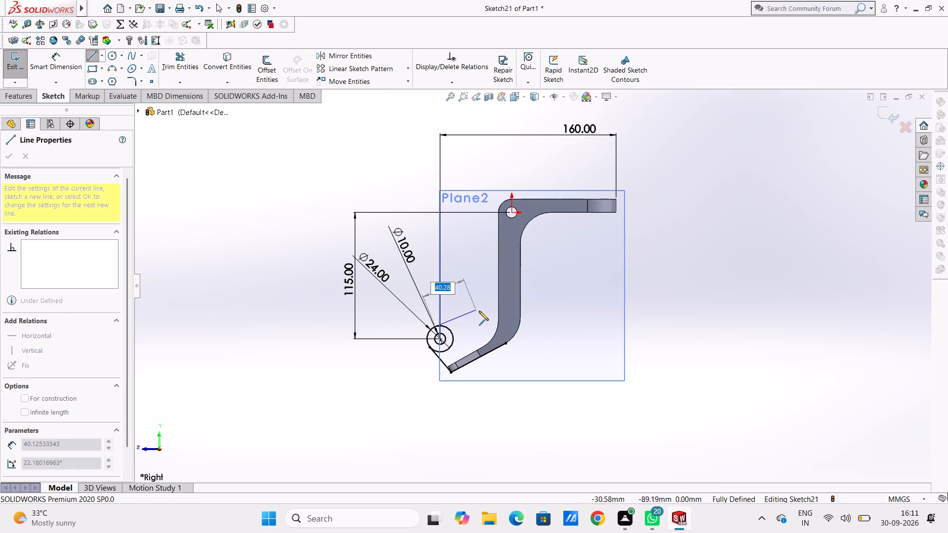
pyautogui.click(511, 312)
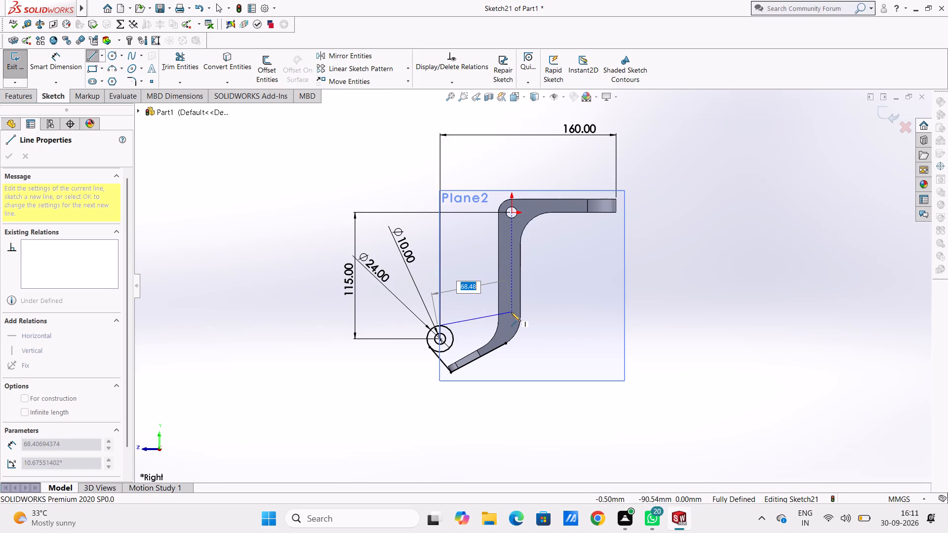
pyautogui.click(506, 342)
pyautogui.press('Escape')
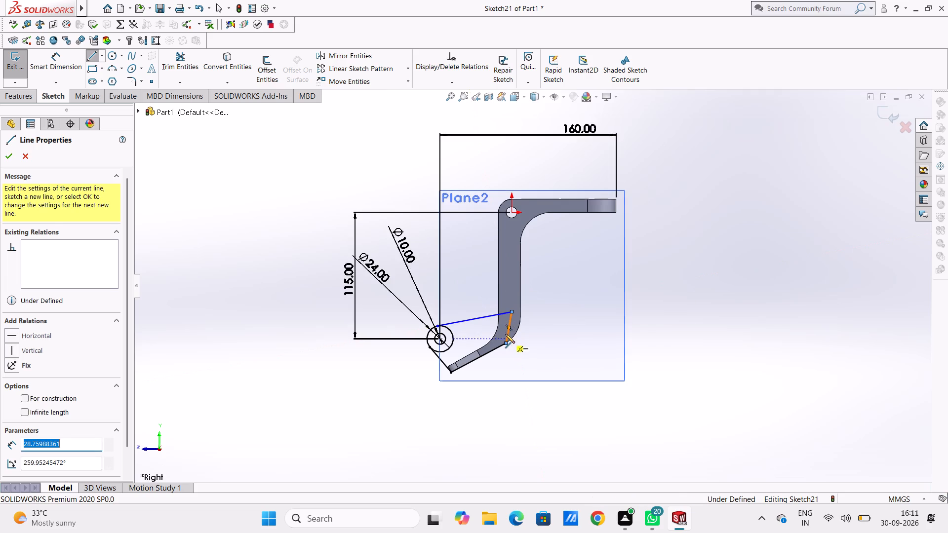
pyautogui.press('Escape')
pyautogui.press('Escape')
pyautogui.press('Escape')
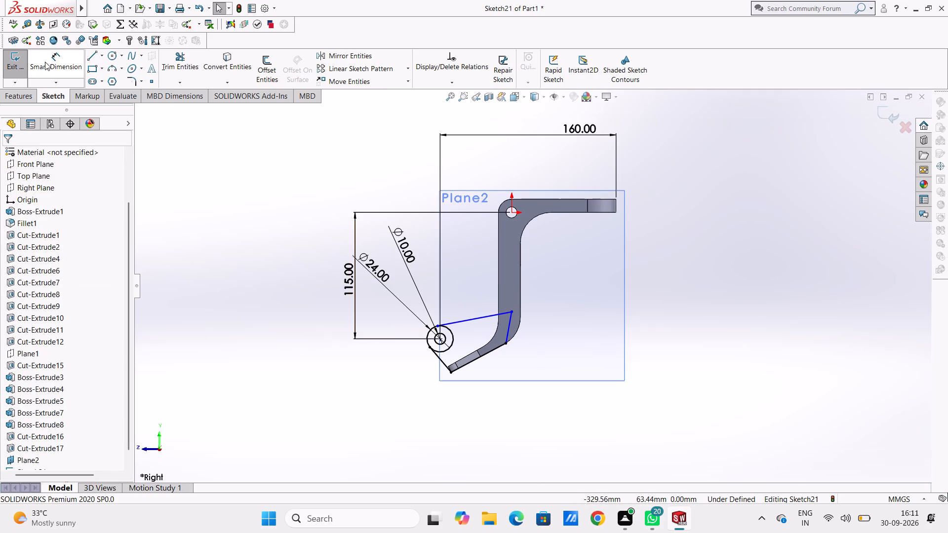
# Dimension the length of the profile's upper line between the outer circle and the vertical arm.
pyautogui.click(52, 62)
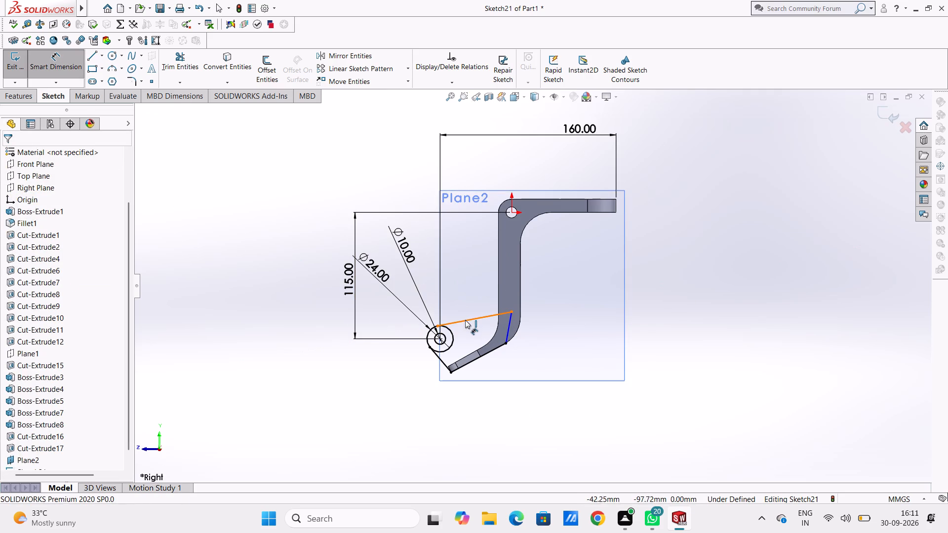
pyautogui.click(465, 321)
pyautogui.click(426, 163)
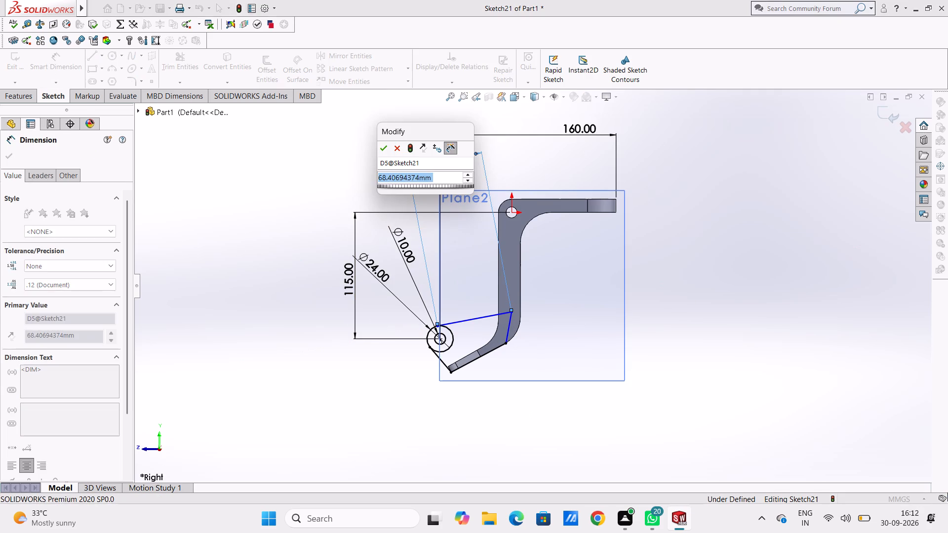
pyautogui.click(382, 150)
pyautogui.click(365, 161)
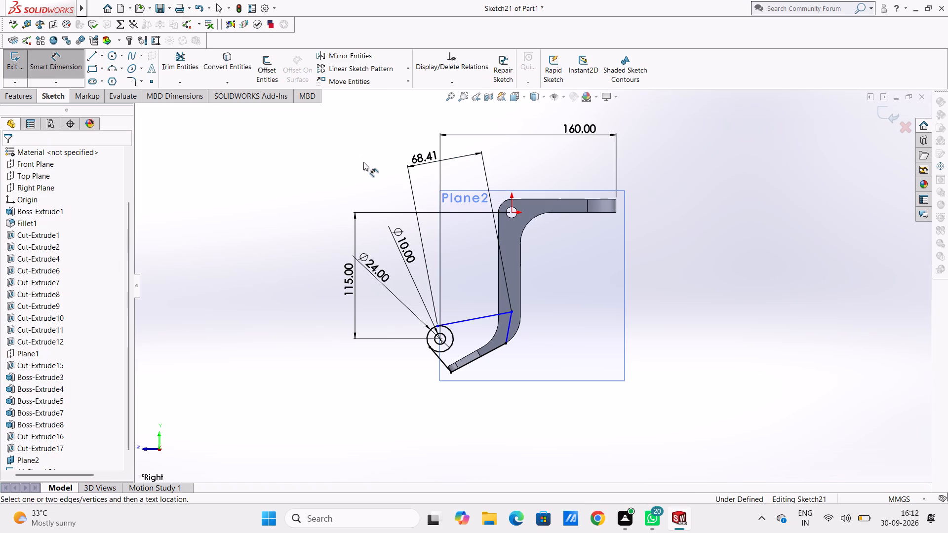
pyautogui.press('Escape')
pyautogui.press('Escape')
# Apply a tangent relation between the profile's upper line and the outer circle.
pyautogui.click(470, 321)
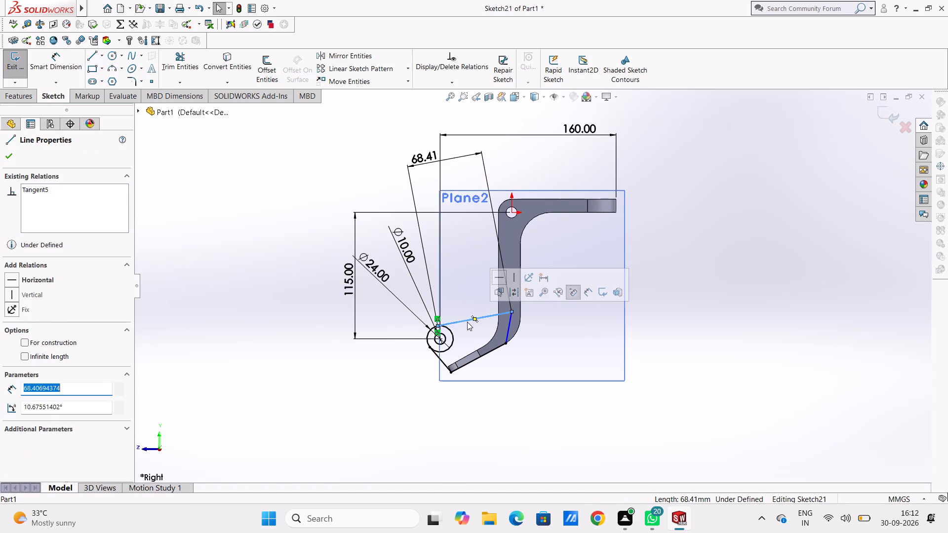
pyautogui.keyDown('ctrl'); pyautogui.click(452, 333); pyautogui.keyUp('ctrl')
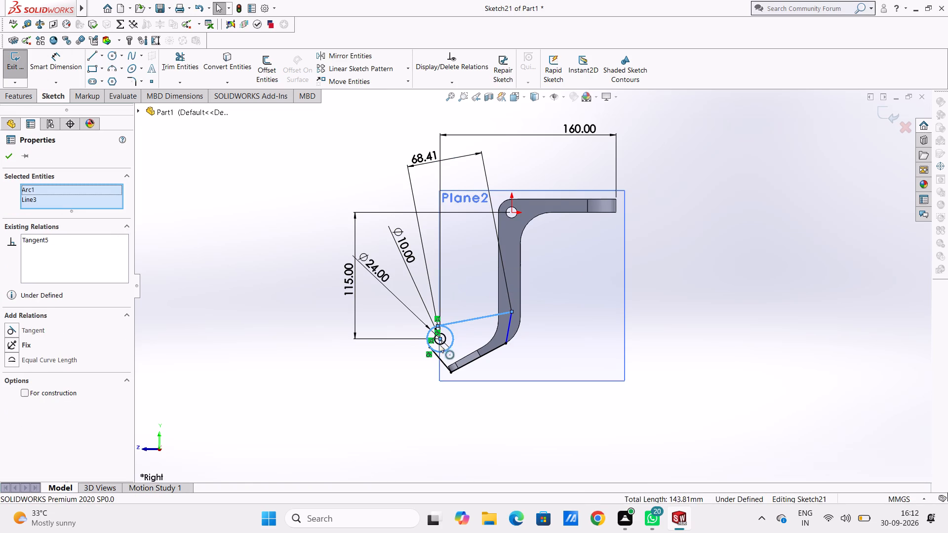
pyautogui.click(14, 327)
pyautogui.click(228, 331)
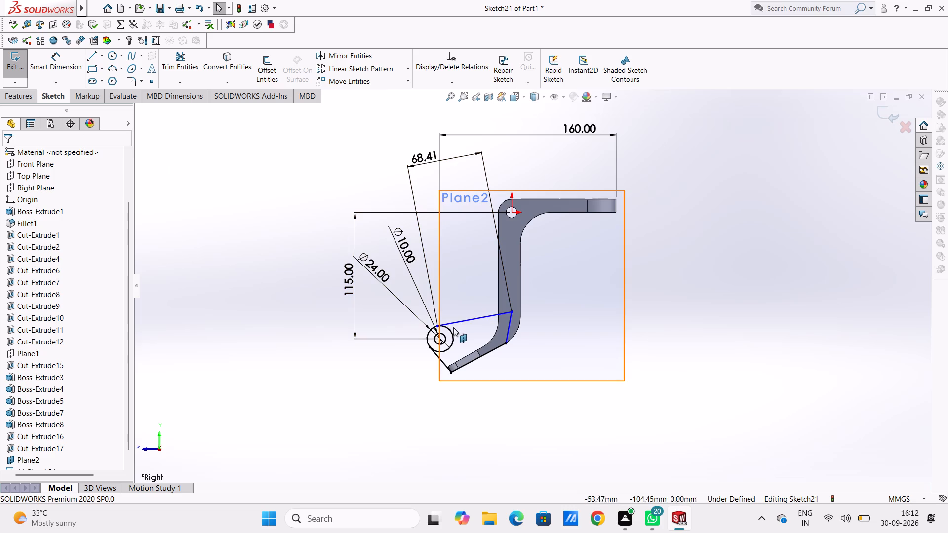
# Dimension the vertical height of the short closing line inside the bracket's bend as 28 mm.
pyautogui.click(68, 65)
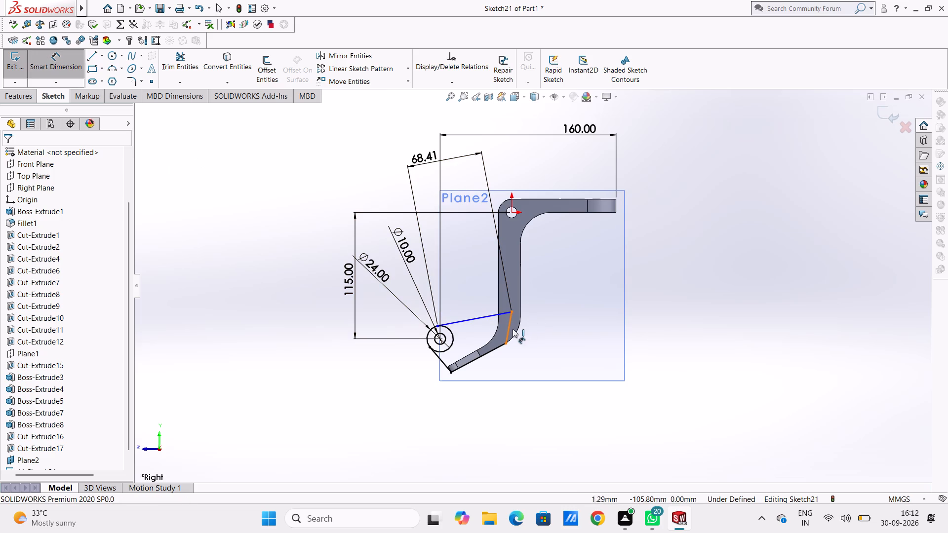
pyautogui.click(513, 329)
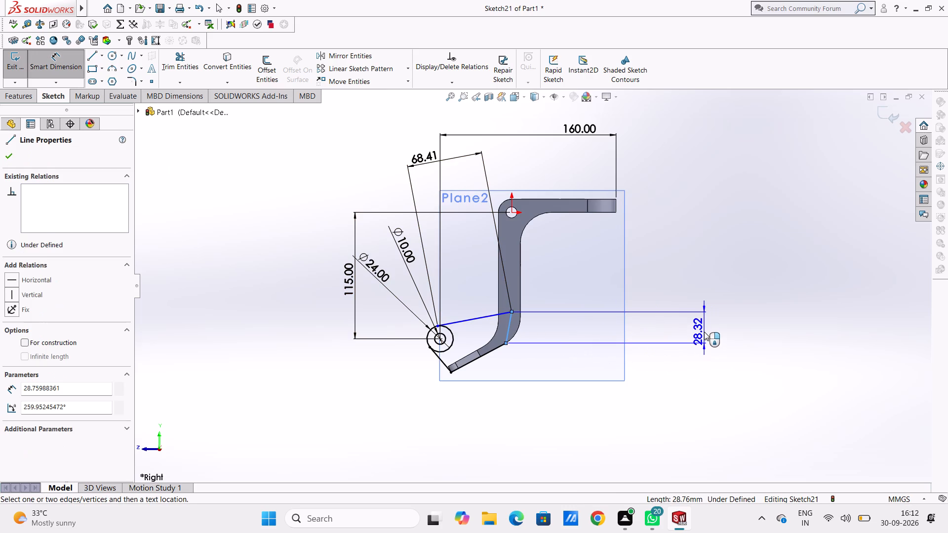
pyautogui.click(704, 332)
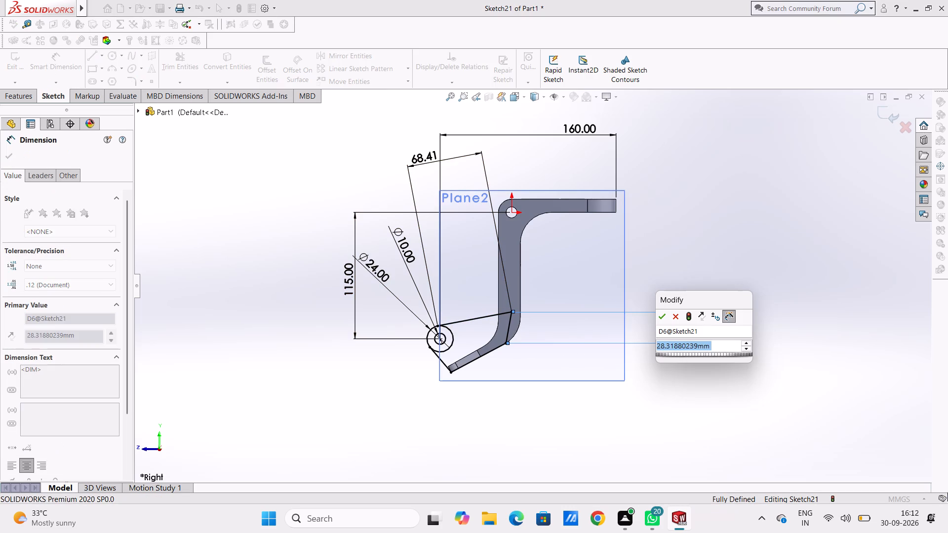
pyautogui.write('28')
pyautogui.press('Return')
pyautogui.click(735, 399)
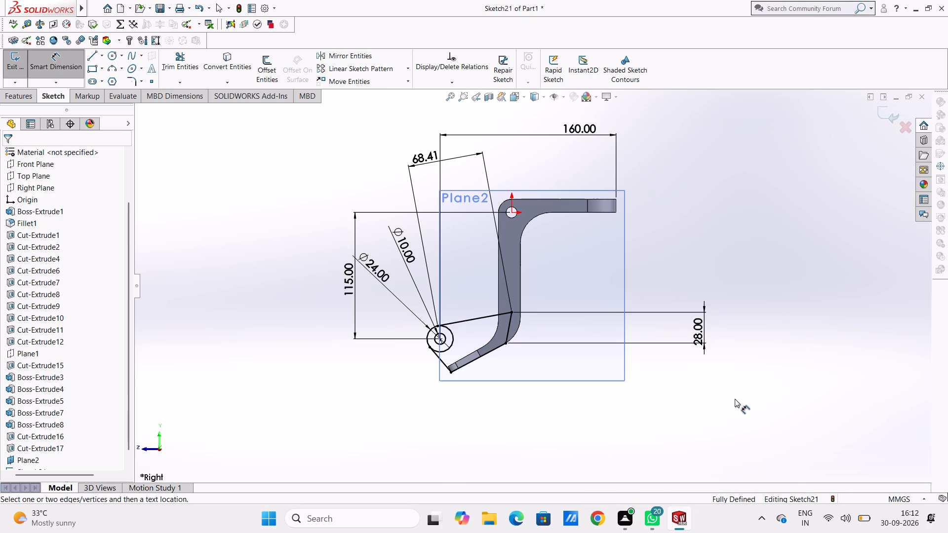
pyautogui.scroll(1, 735, 399)
pyautogui.moveTo(723, 383); pyautogui.dragTo(754, 406, button='middle')
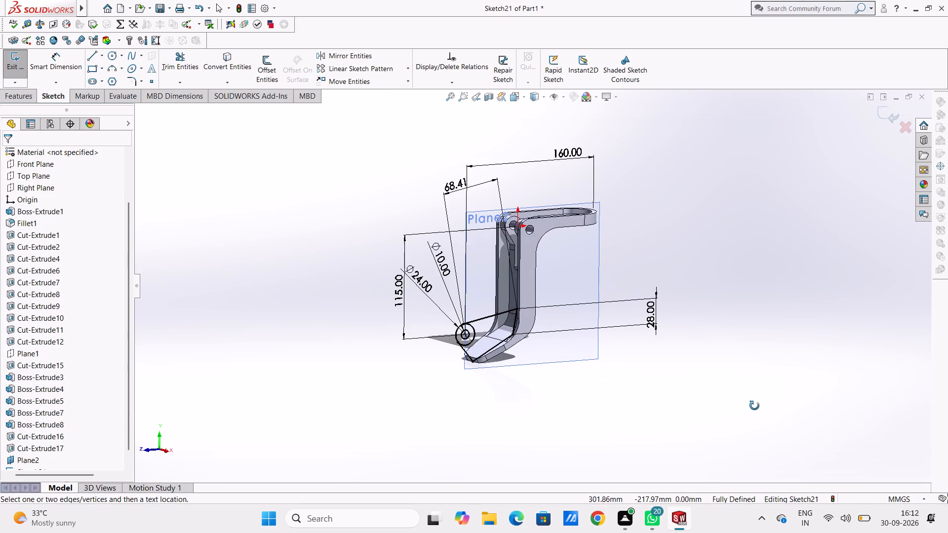
pyautogui.moveTo(754, 406); pyautogui.dragTo(755, 407, button='middle')
pyautogui.press('Escape')
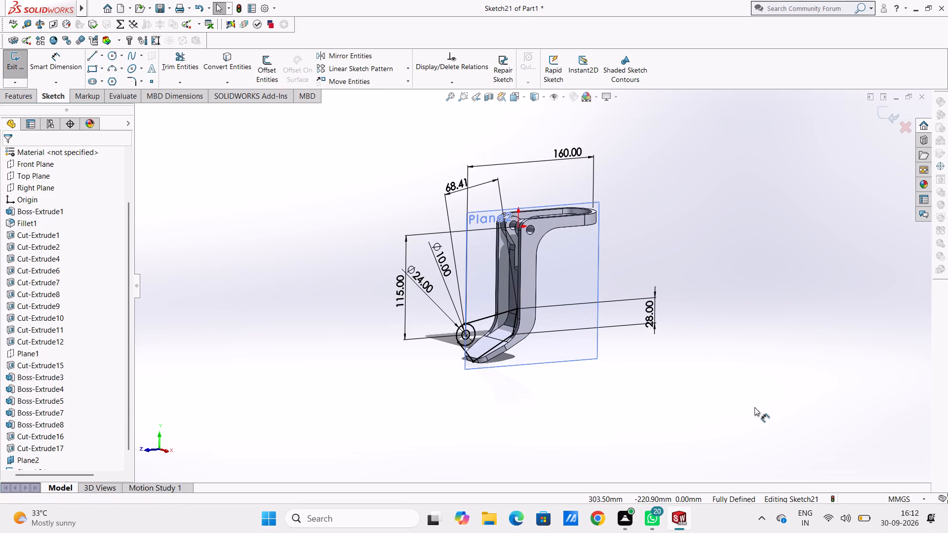
pyautogui.press('Escape')
pyautogui.press('Escape')
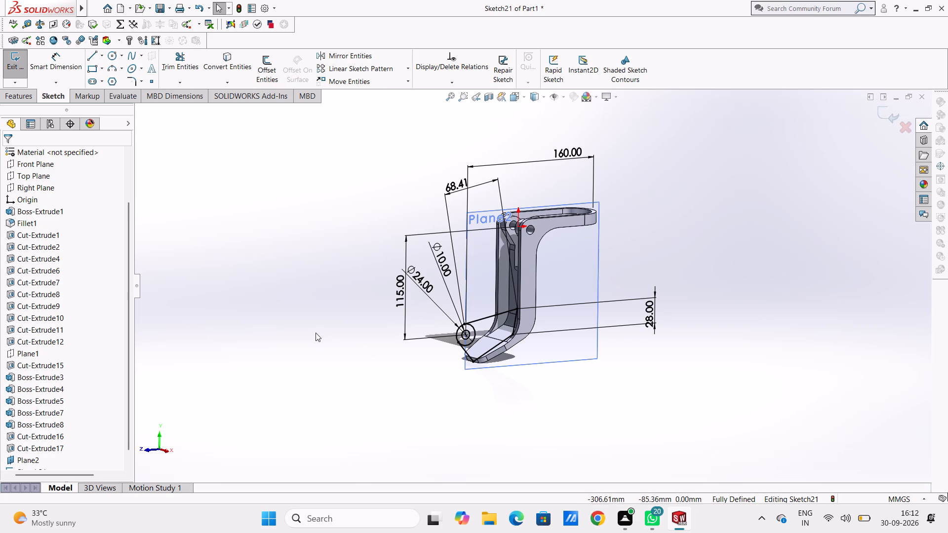
# Trim away the outer circle's arc that lies inside the lug profile.
pyautogui.moveTo(408, 368); pyautogui.dragTo(398, 364, button='middle')
pyautogui.click(177, 68)
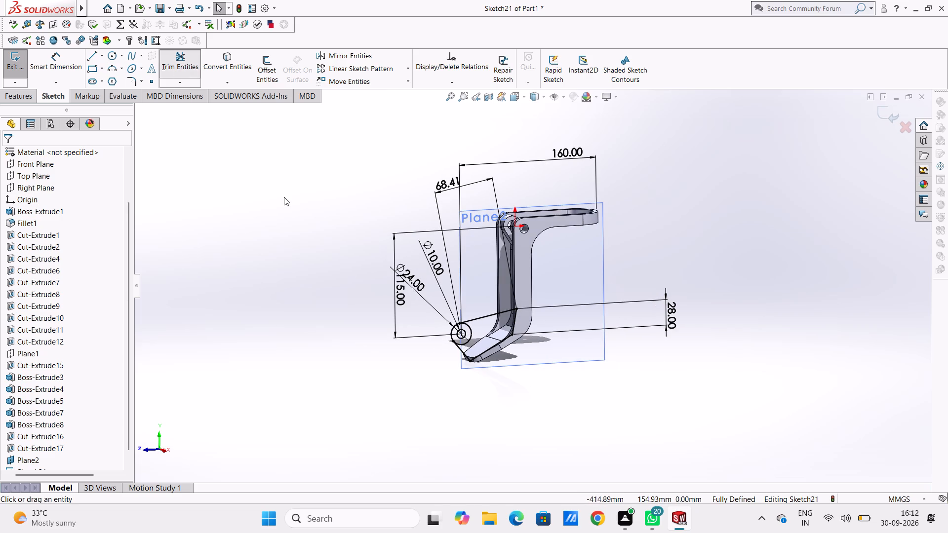
pyautogui.click(473, 333)
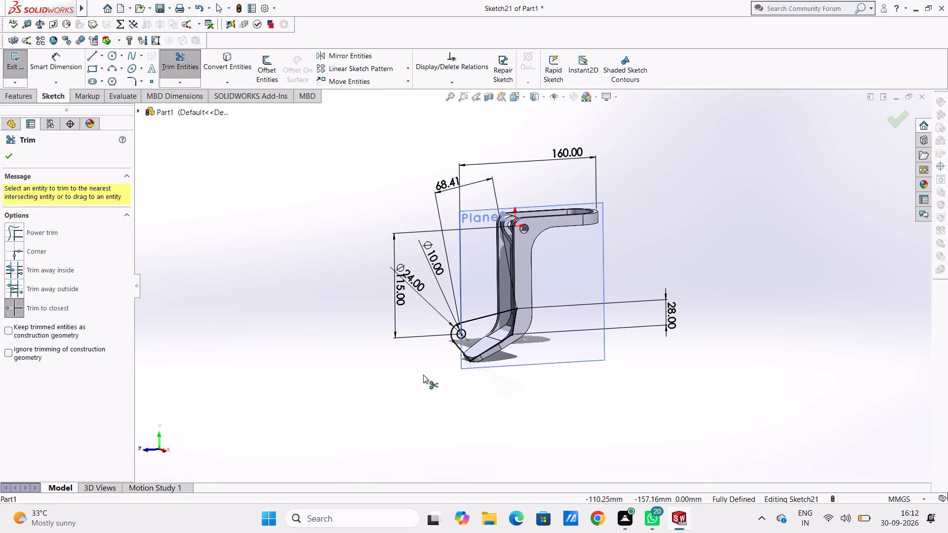
pyautogui.press('Escape')
pyautogui.press('Escape')
# Extrude the lug profile as a boss 6 mm thick with a Mid Plane end condition, merged with the bracket.
pyautogui.moveTo(428, 369); pyautogui.dragTo(428, 369, button='middle')
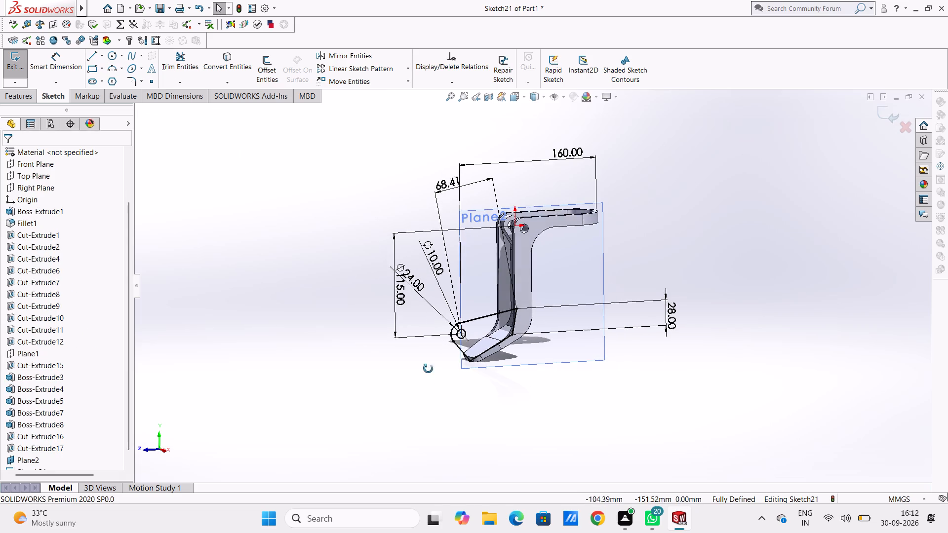
pyautogui.moveTo(428, 369); pyautogui.dragTo(421, 358, button='middle')
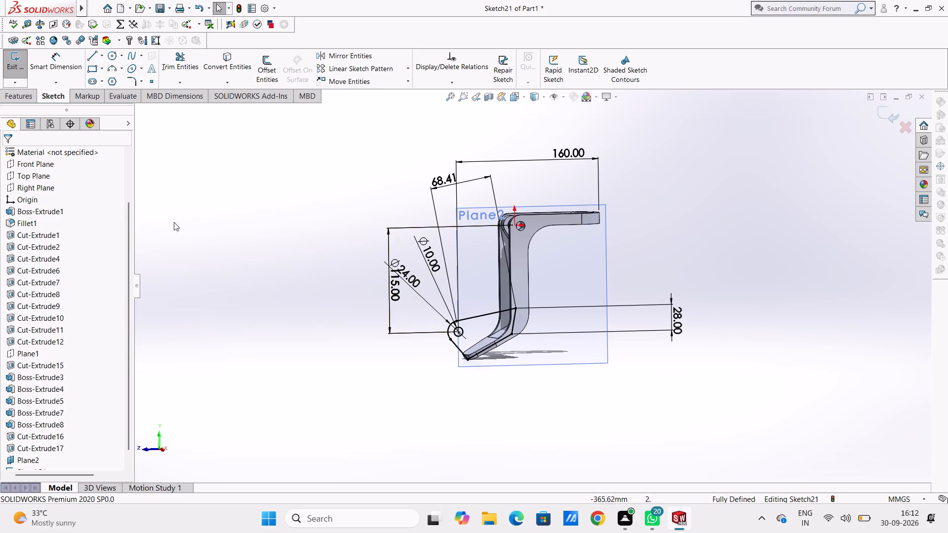
pyautogui.click(16, 92)
pyautogui.click(14, 74)
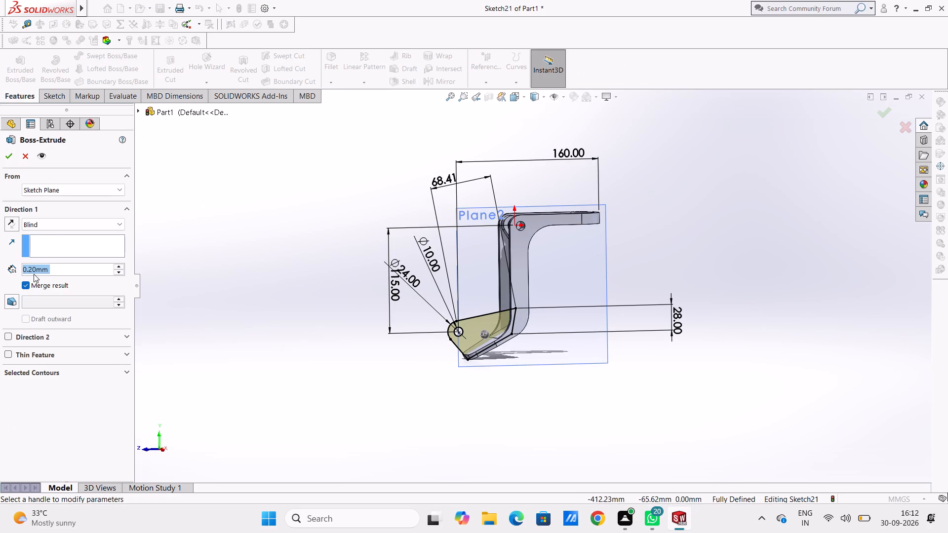
pyautogui.click(57, 225)
pyautogui.click(61, 287)
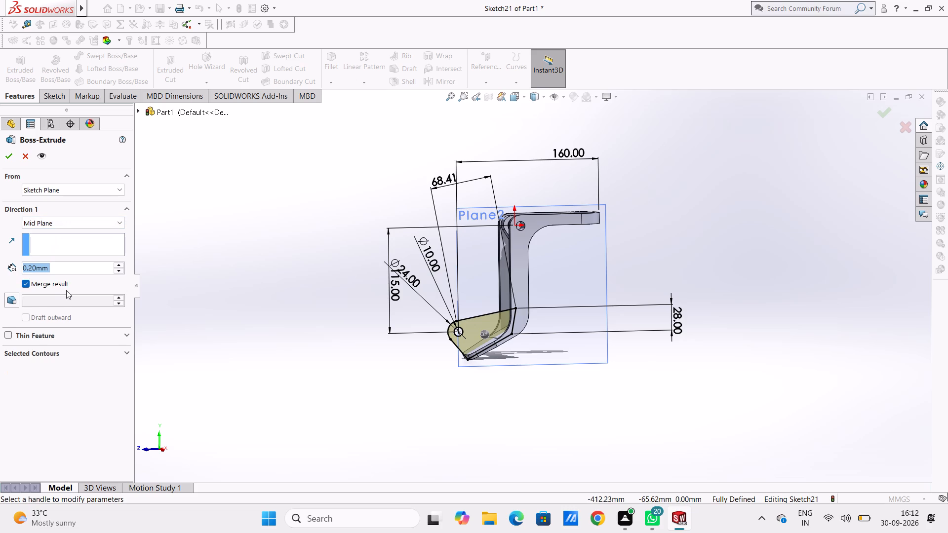
pyautogui.press('6')
pyautogui.press('Return')
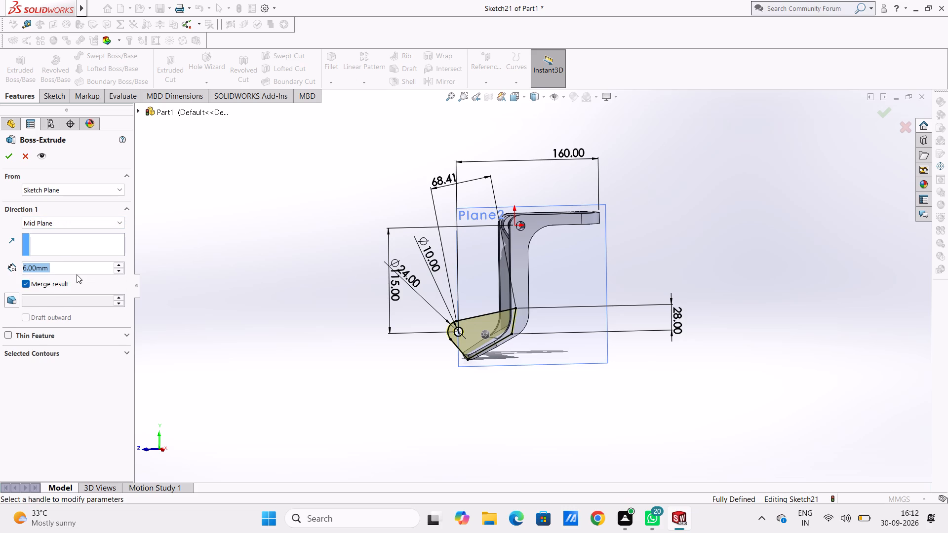
pyautogui.click(8, 158)
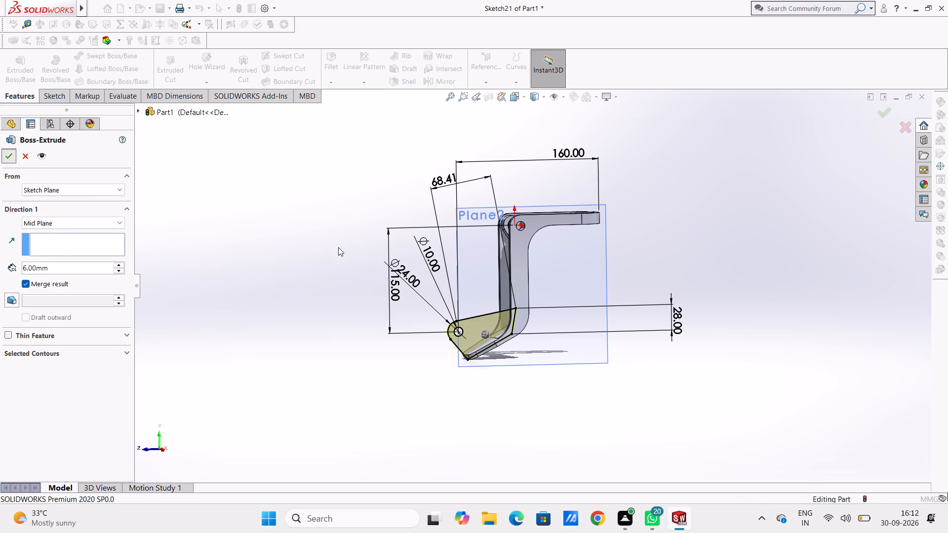
pyautogui.click(329, 265)
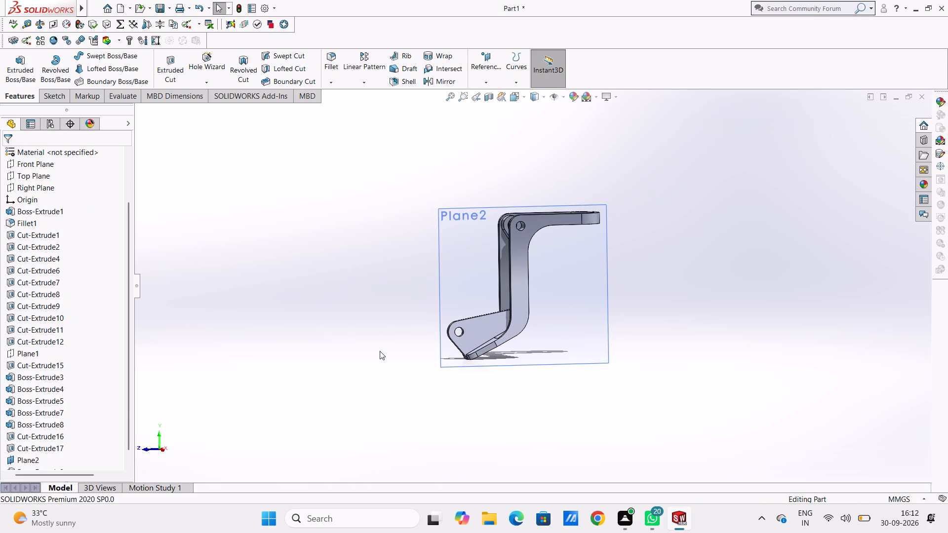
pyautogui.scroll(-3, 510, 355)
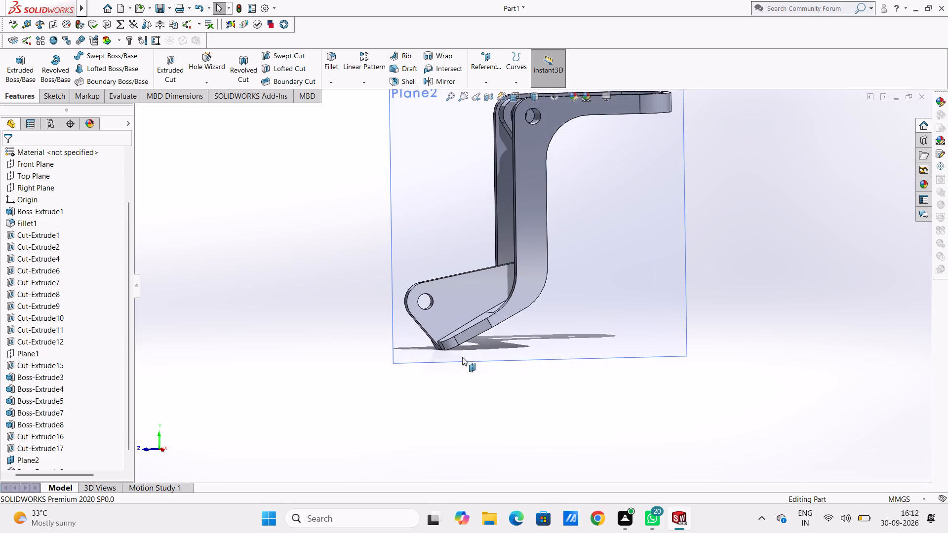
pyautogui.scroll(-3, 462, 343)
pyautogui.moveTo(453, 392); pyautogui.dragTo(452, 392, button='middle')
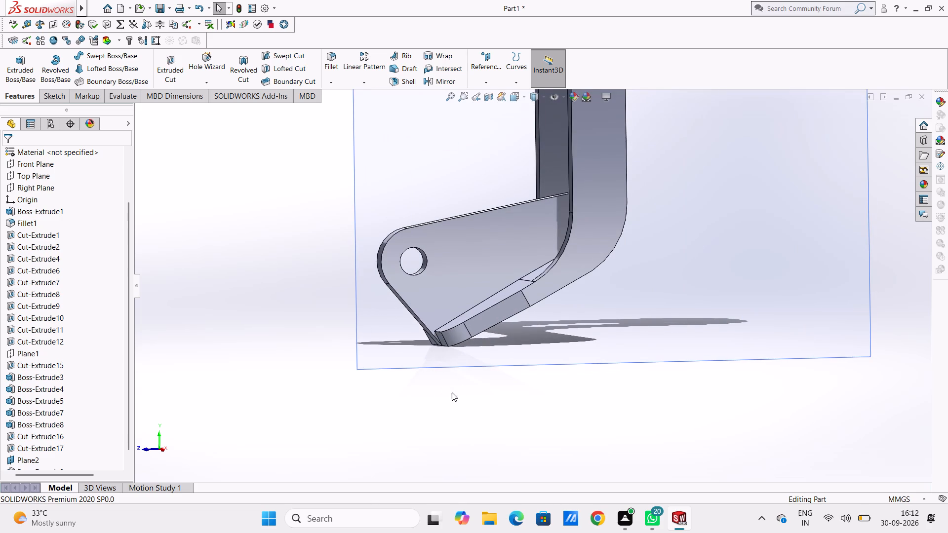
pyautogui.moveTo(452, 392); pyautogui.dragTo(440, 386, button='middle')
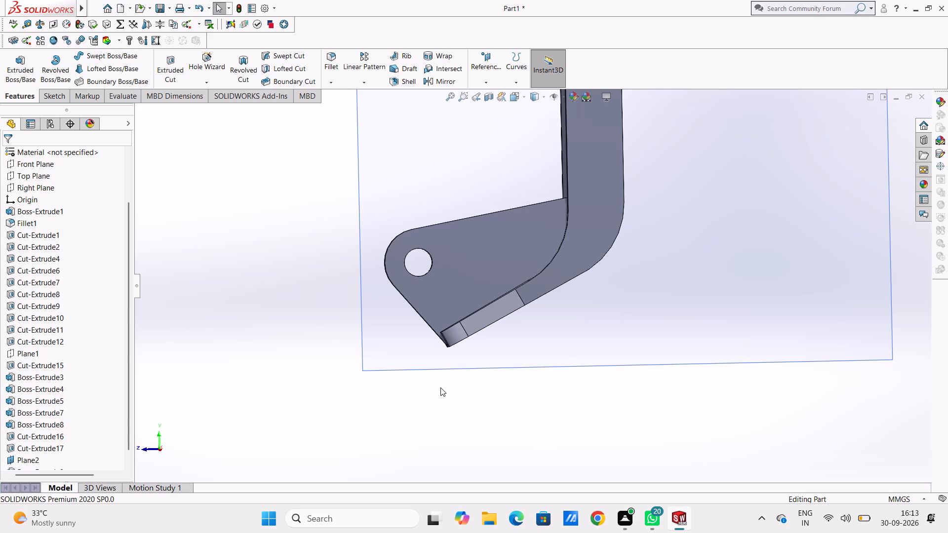
# Undo the 6 mm lug extrusion and return to editing its sketch.
pyautogui.hotkey('ctrl', 'z')
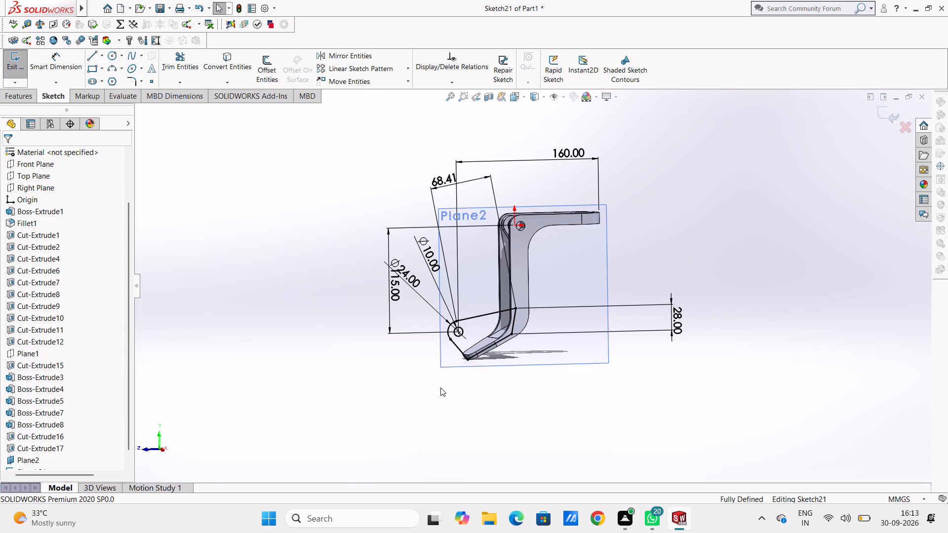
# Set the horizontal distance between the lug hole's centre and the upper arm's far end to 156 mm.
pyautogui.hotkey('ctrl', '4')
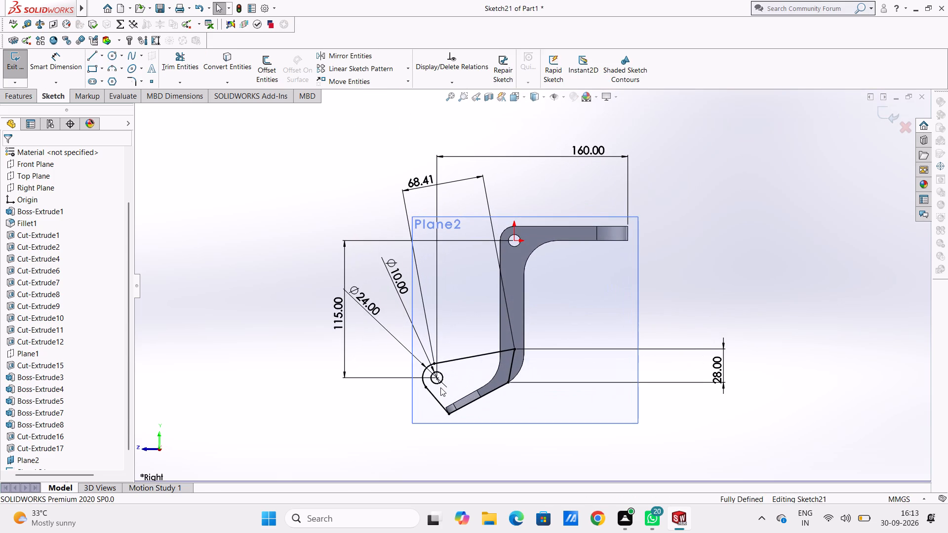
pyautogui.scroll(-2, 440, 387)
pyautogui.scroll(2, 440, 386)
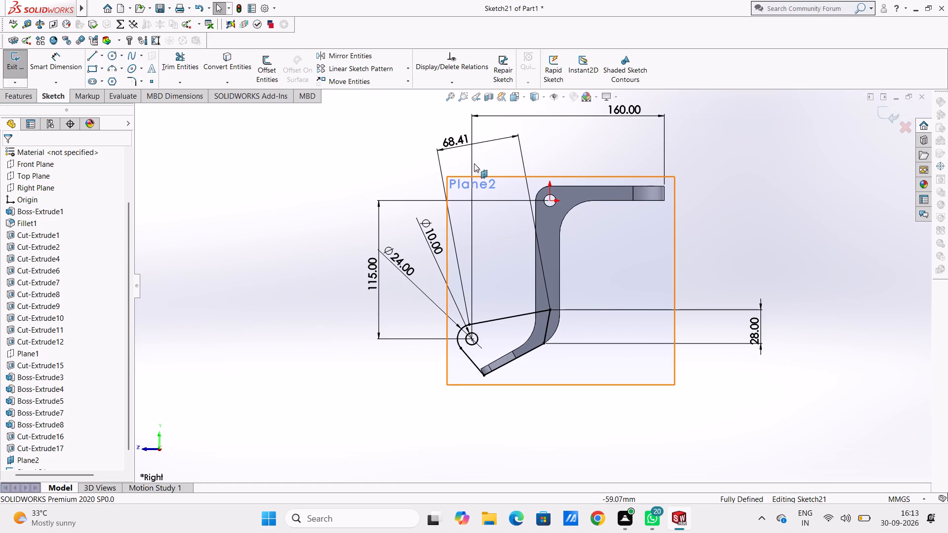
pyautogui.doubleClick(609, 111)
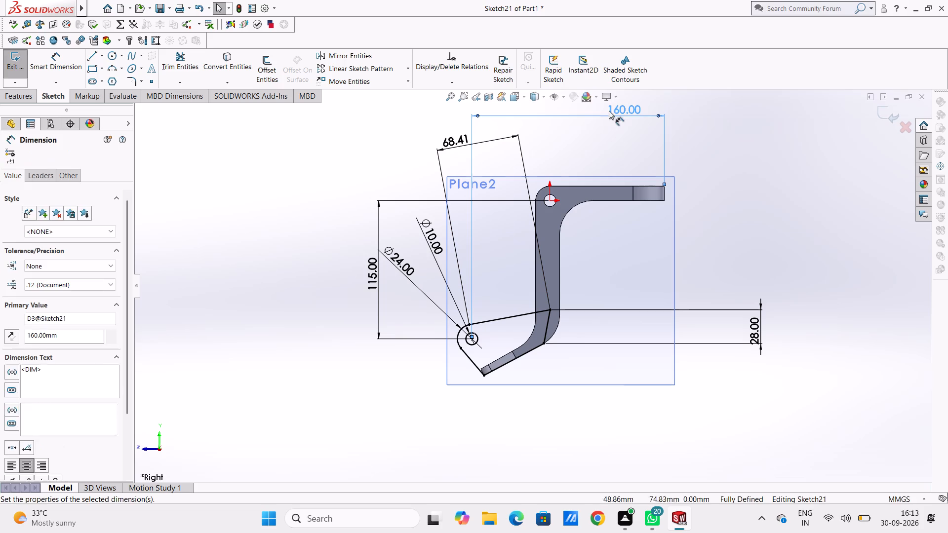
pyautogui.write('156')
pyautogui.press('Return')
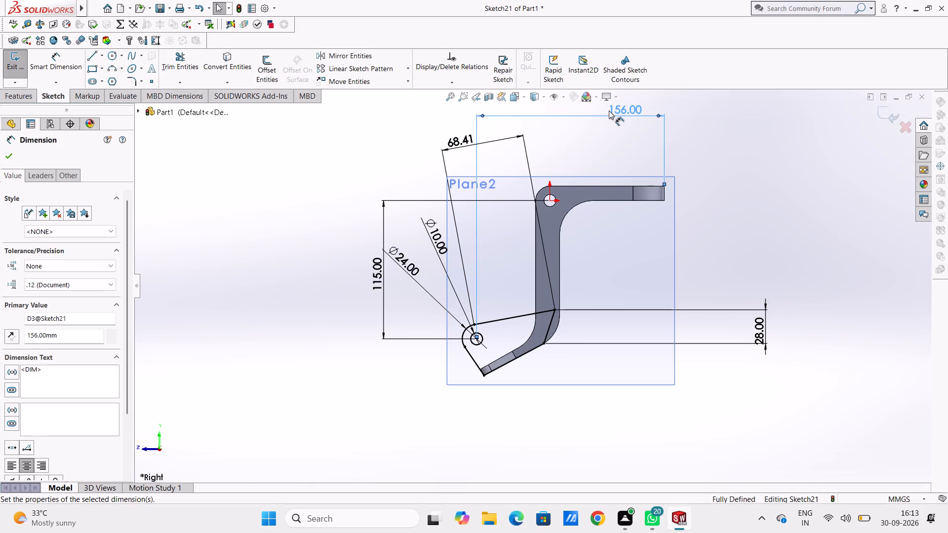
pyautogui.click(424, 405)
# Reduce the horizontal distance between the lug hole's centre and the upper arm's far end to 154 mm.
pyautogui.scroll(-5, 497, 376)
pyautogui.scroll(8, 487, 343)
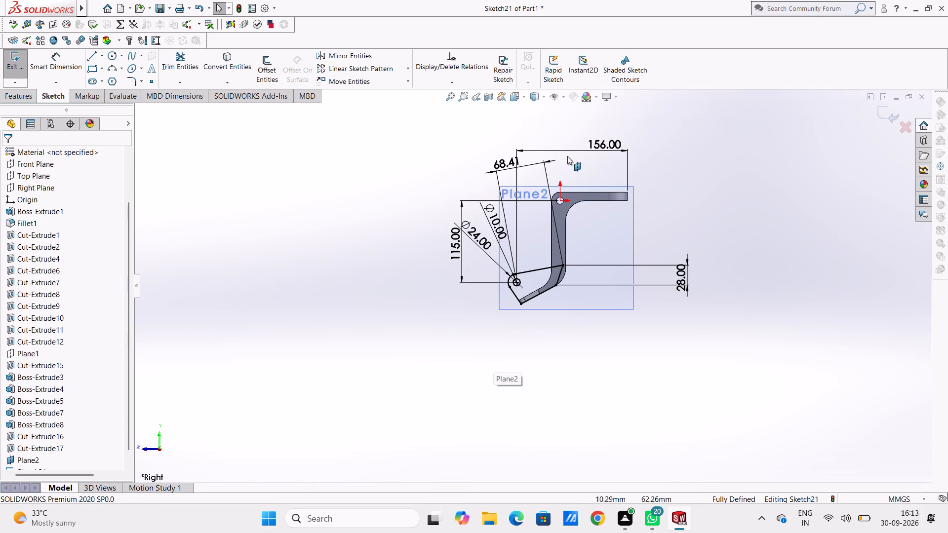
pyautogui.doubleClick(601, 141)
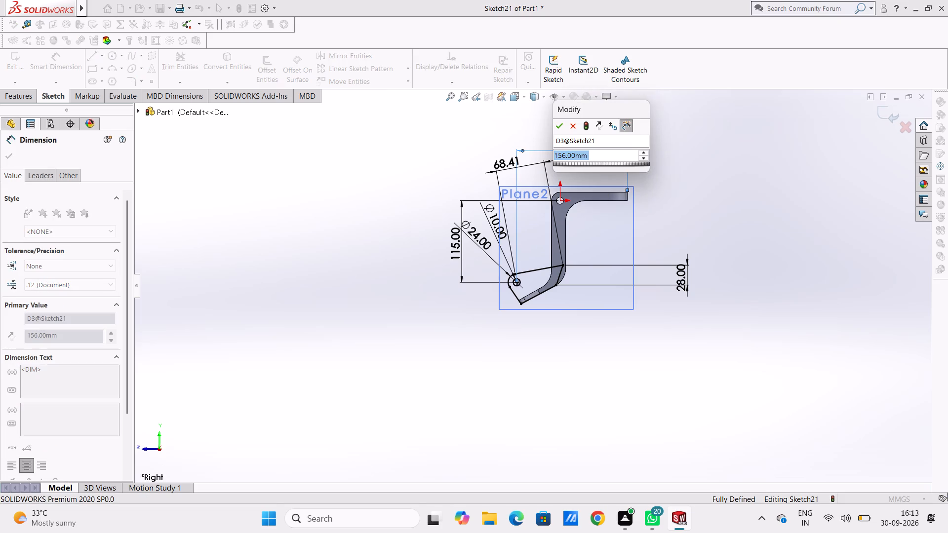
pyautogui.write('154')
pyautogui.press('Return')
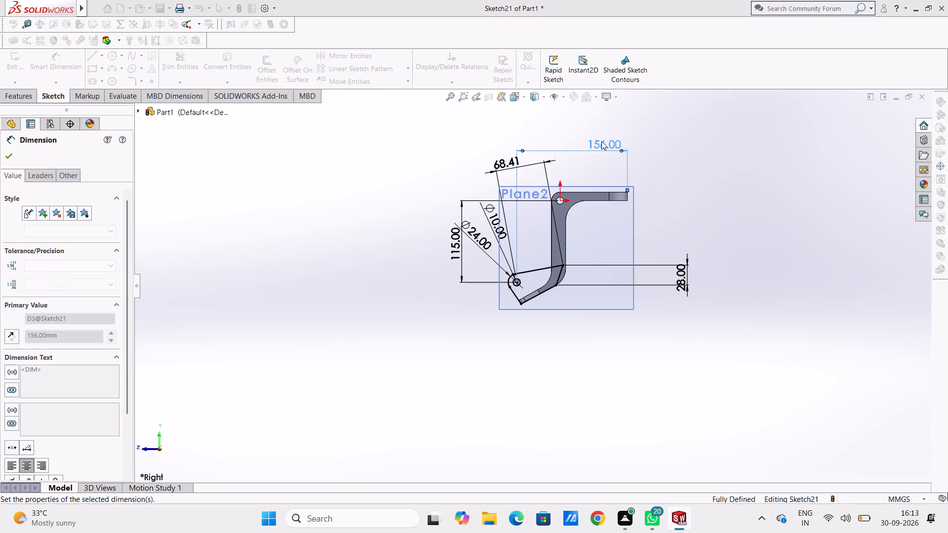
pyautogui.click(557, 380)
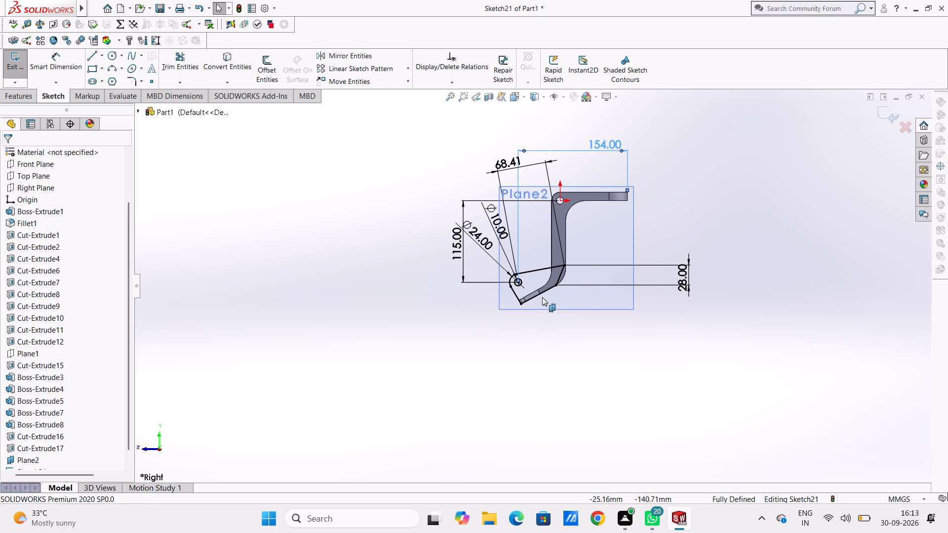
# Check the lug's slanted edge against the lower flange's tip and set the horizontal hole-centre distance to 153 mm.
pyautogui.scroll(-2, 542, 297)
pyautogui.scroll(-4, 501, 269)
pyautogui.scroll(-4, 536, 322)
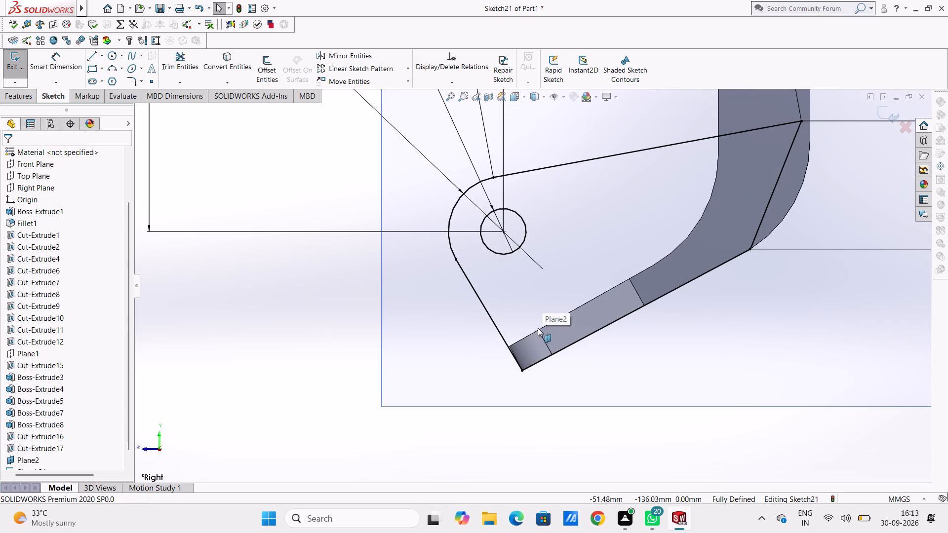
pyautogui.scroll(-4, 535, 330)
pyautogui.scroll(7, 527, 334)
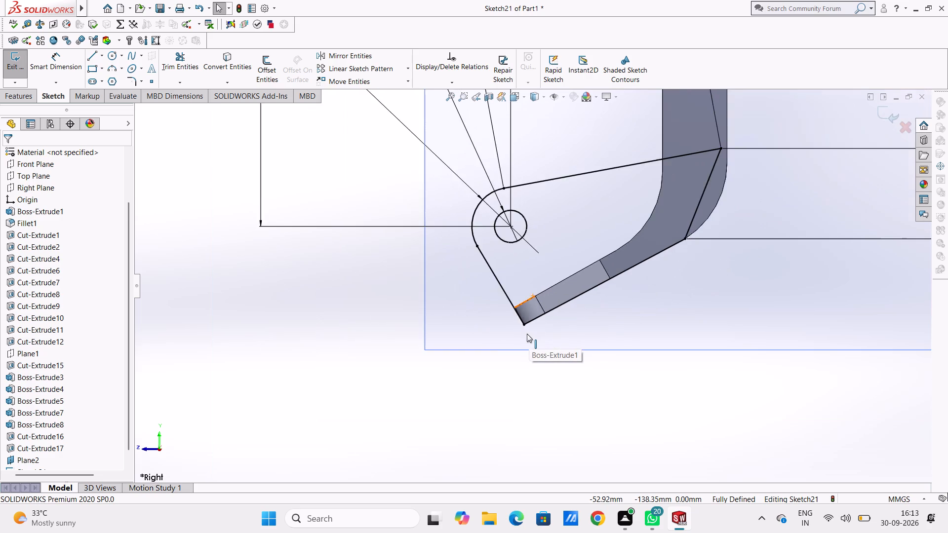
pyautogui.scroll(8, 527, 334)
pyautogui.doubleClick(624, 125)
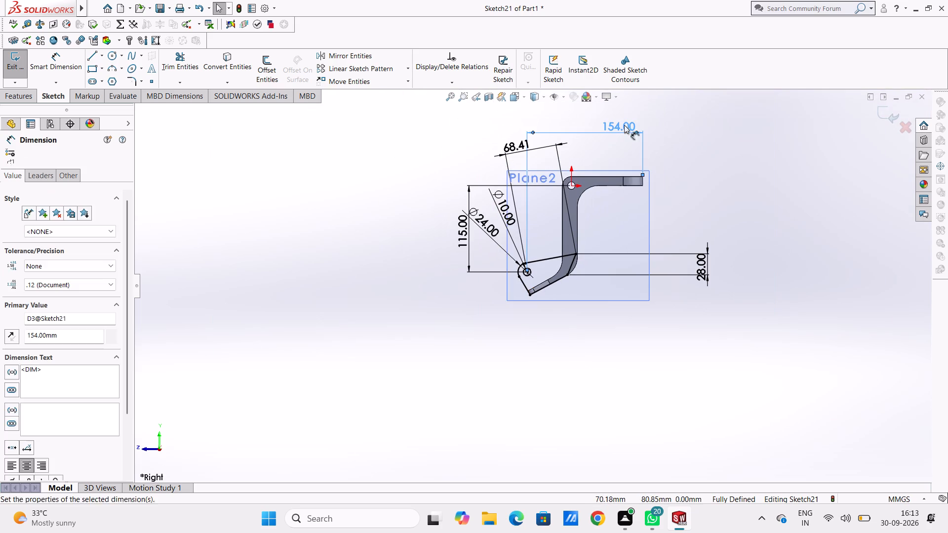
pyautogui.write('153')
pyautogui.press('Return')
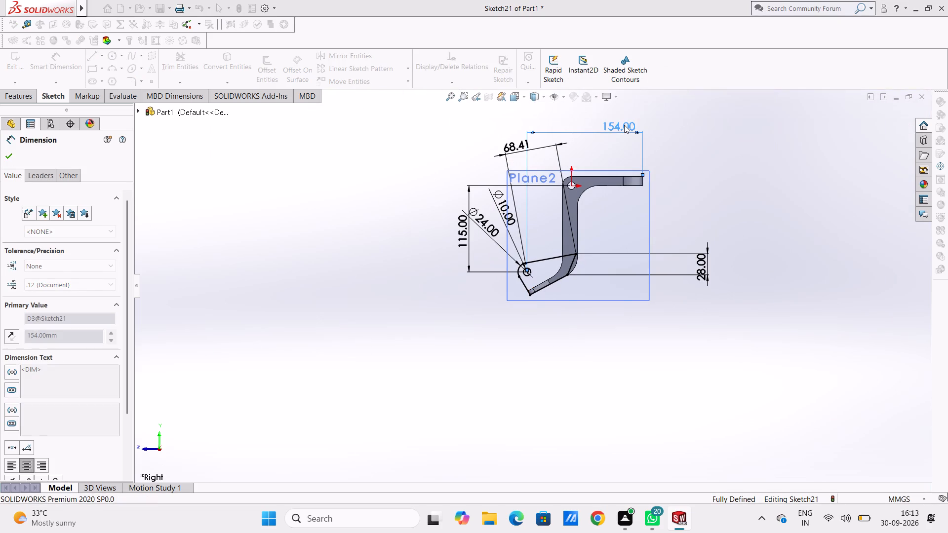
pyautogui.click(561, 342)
# Recheck the slanted edge at the flange tip and set the horizontal hole-centre distance to 152 mm.
pyautogui.scroll(-7, 537, 269)
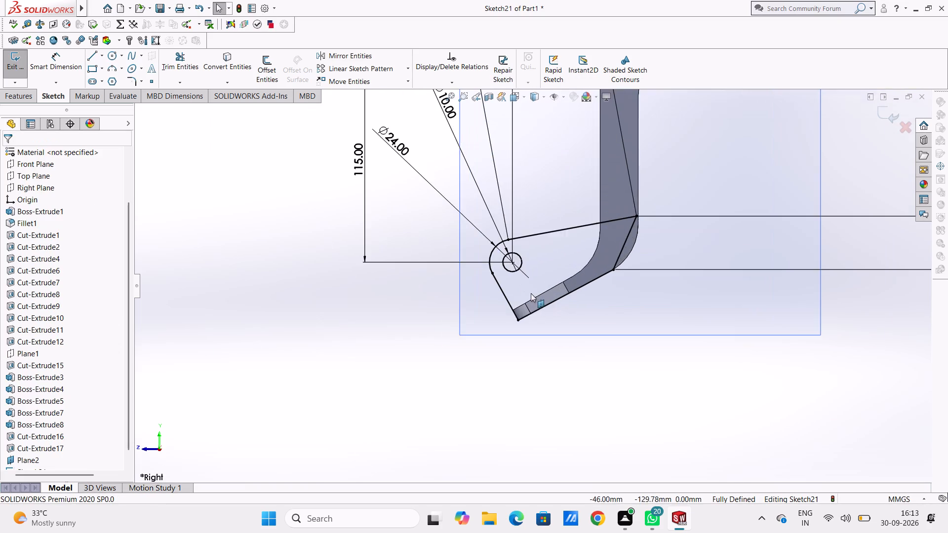
pyautogui.scroll(-7, 531, 293)
pyautogui.scroll(1, 511, 319)
pyautogui.scroll(-3, 511, 319)
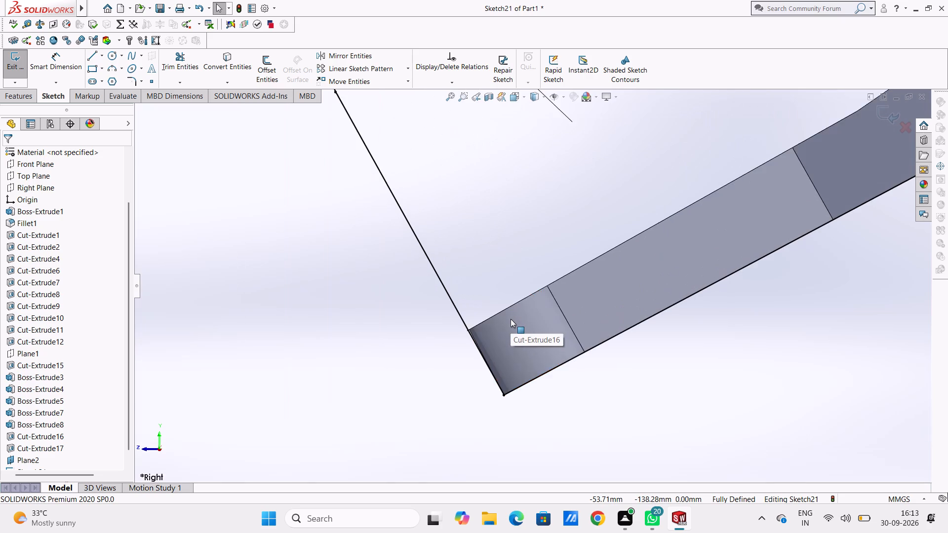
pyautogui.scroll(16, 511, 319)
pyautogui.scroll(2, 572, 212)
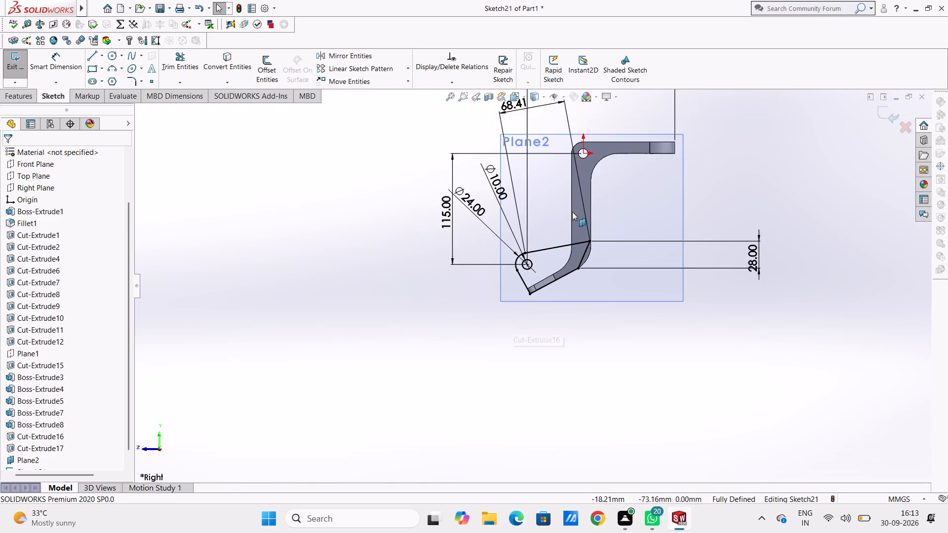
pyautogui.doubleClick(625, 114)
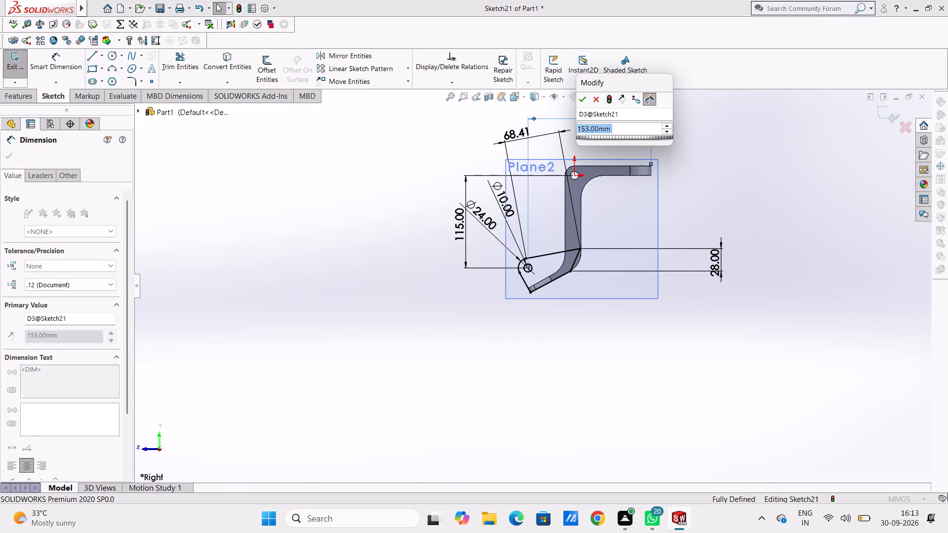
pyautogui.write('152')
pyautogui.press('Return')
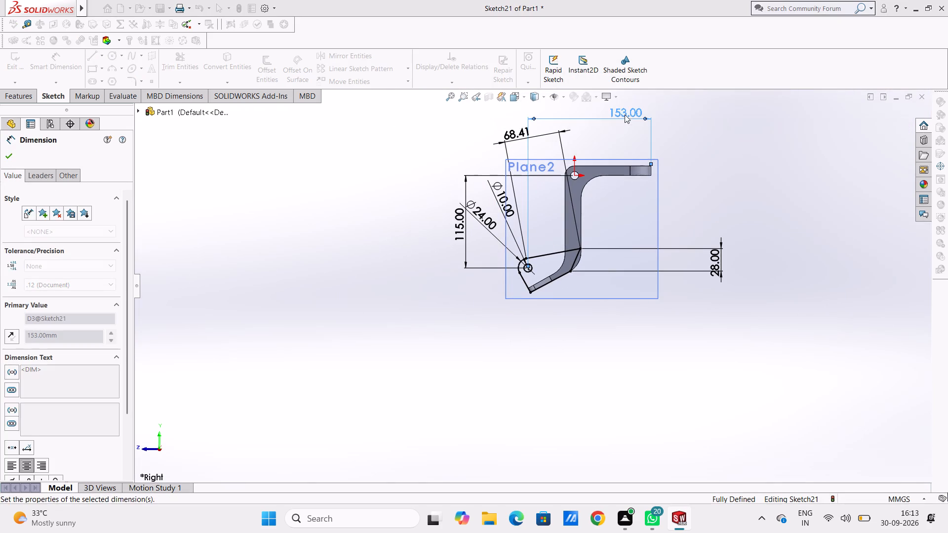
pyautogui.click(705, 193)
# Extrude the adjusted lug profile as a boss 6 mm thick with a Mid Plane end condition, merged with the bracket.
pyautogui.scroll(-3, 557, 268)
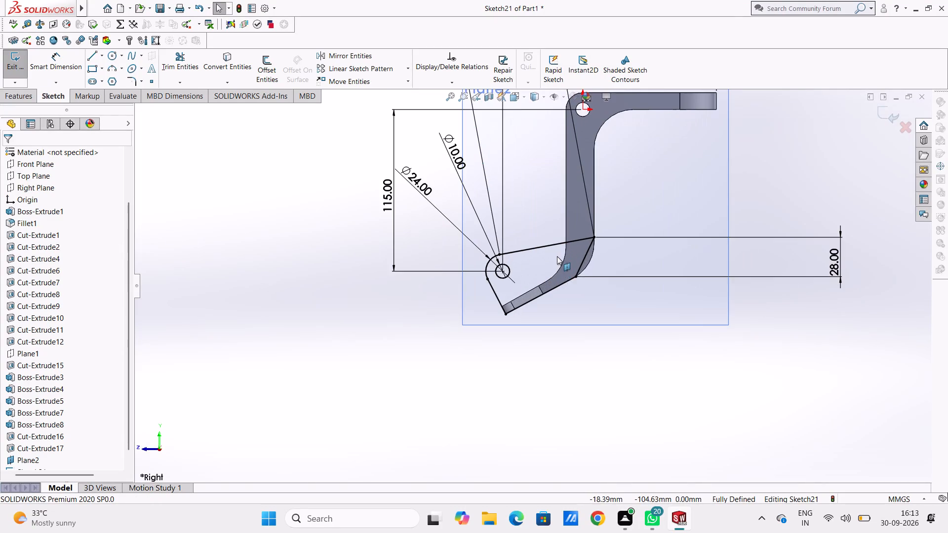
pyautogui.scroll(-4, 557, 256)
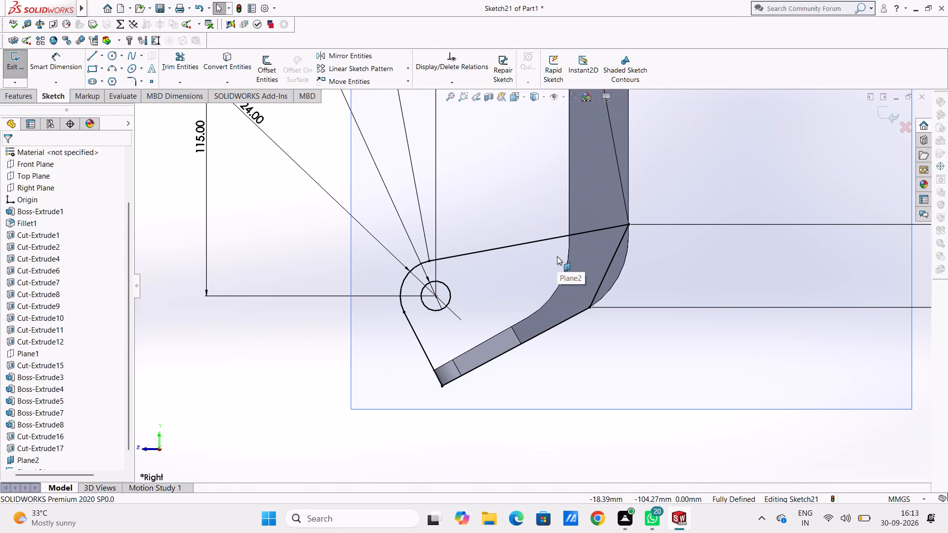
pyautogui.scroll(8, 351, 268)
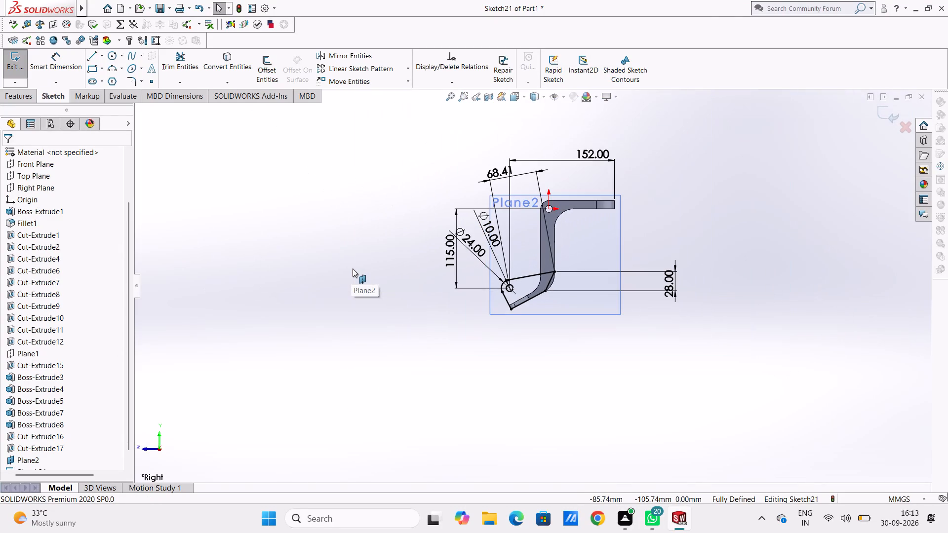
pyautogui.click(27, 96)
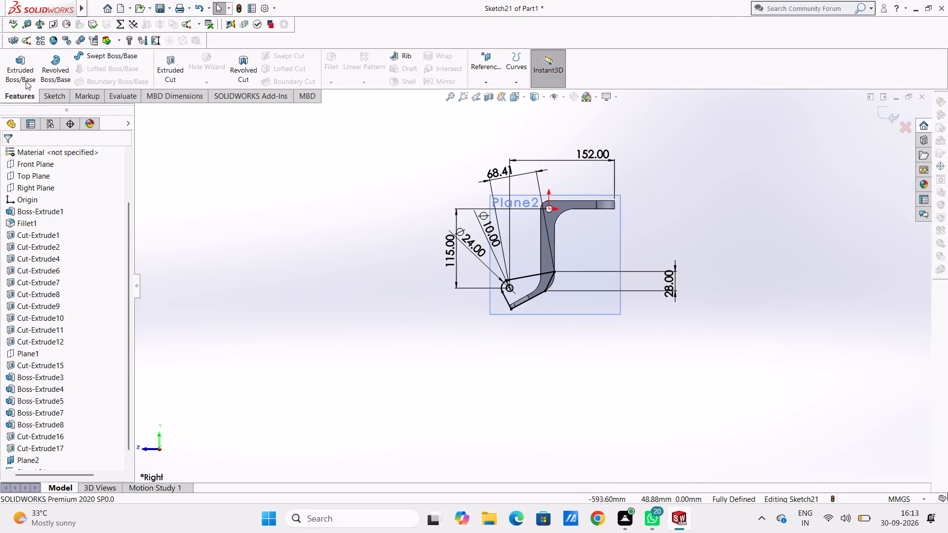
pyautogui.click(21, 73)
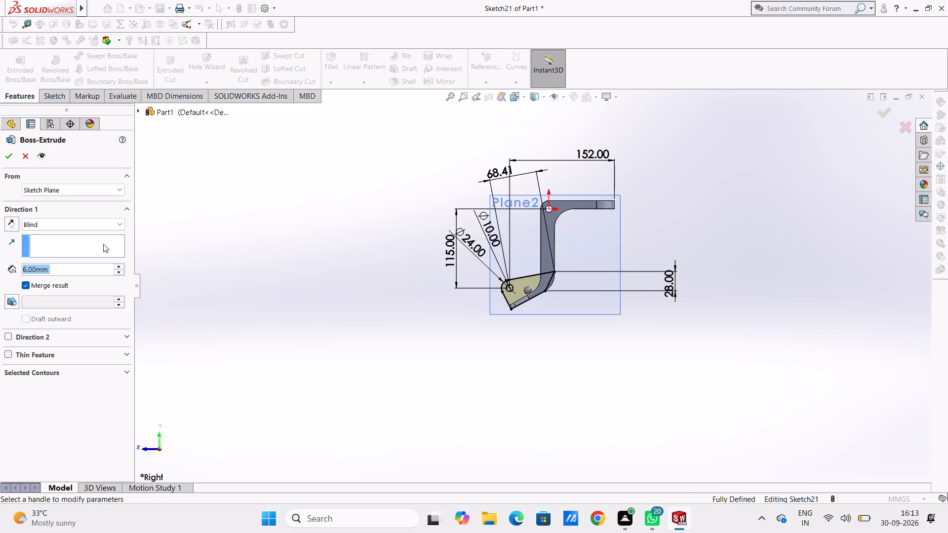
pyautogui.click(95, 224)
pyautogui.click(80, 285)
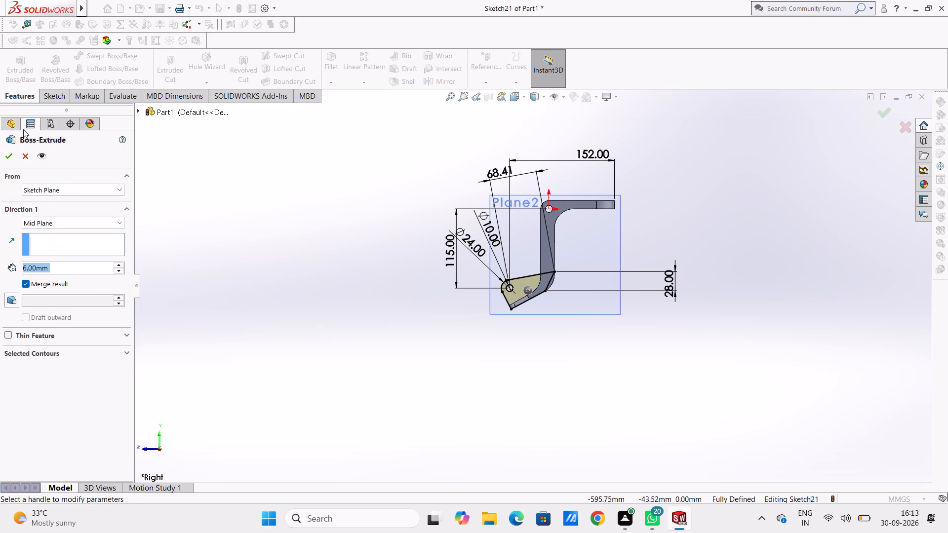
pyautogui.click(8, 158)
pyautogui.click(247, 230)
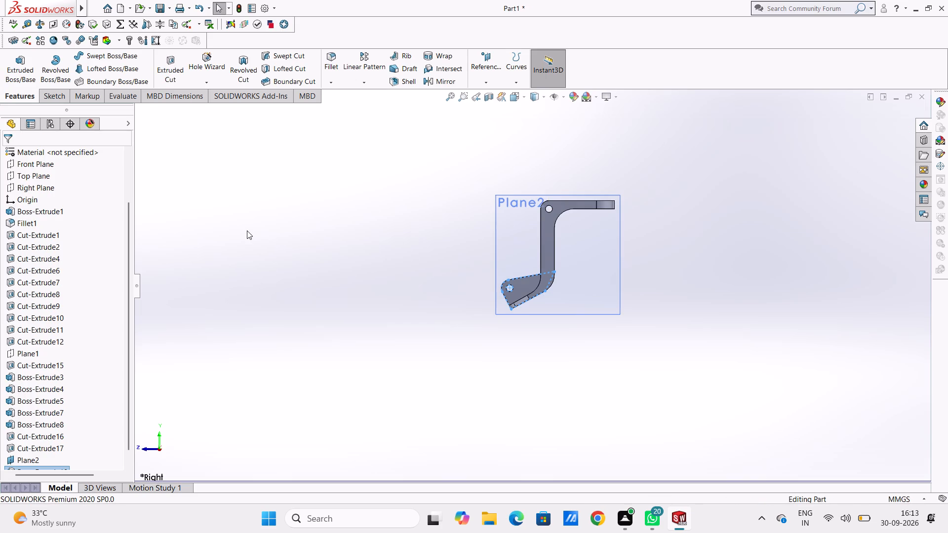
# Examine from several sides how the lug meets the lower flange and the outside of the bend.
pyautogui.moveTo(237, 231); pyautogui.dragTo(206, 263, button='middle')
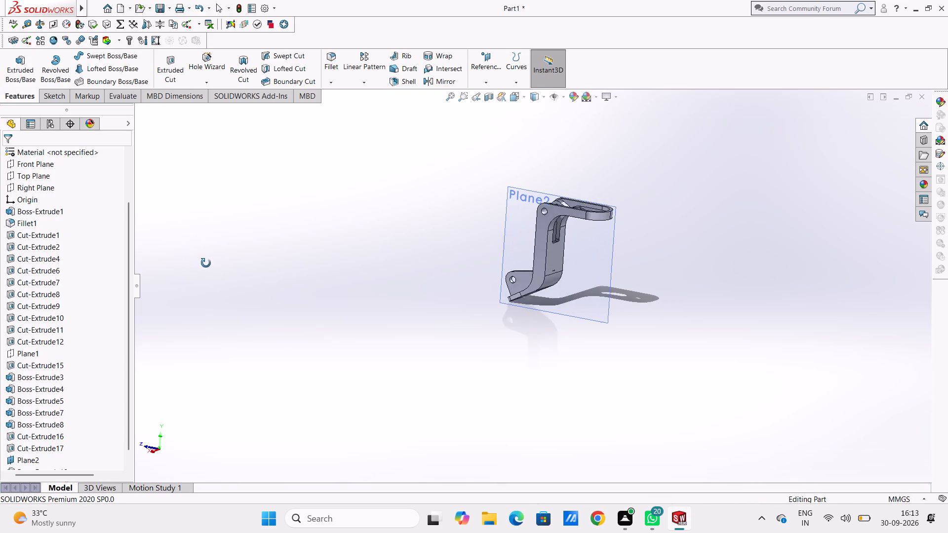
pyautogui.moveTo(206, 263); pyautogui.dragTo(360, 348, button='middle')
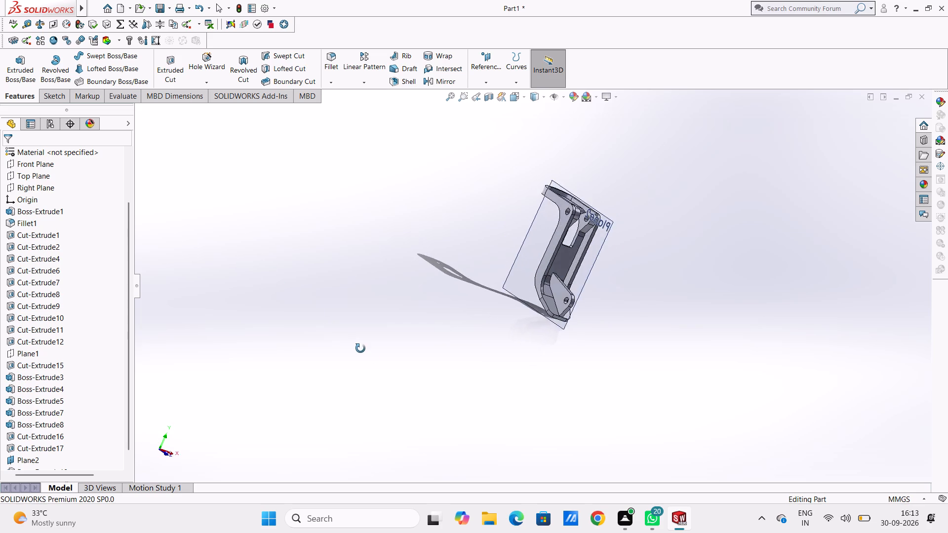
pyautogui.moveTo(360, 348); pyautogui.dragTo(204, 279, button='middle')
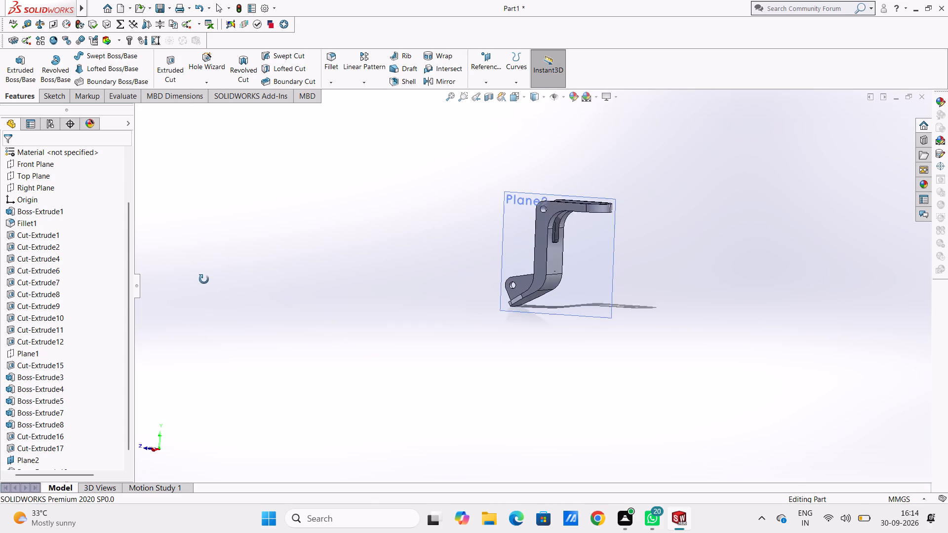
pyautogui.moveTo(204, 279); pyautogui.dragTo(137, 262, button='middle')
pyautogui.moveTo(391, 297); pyautogui.dragTo(362, 344, button='middle')
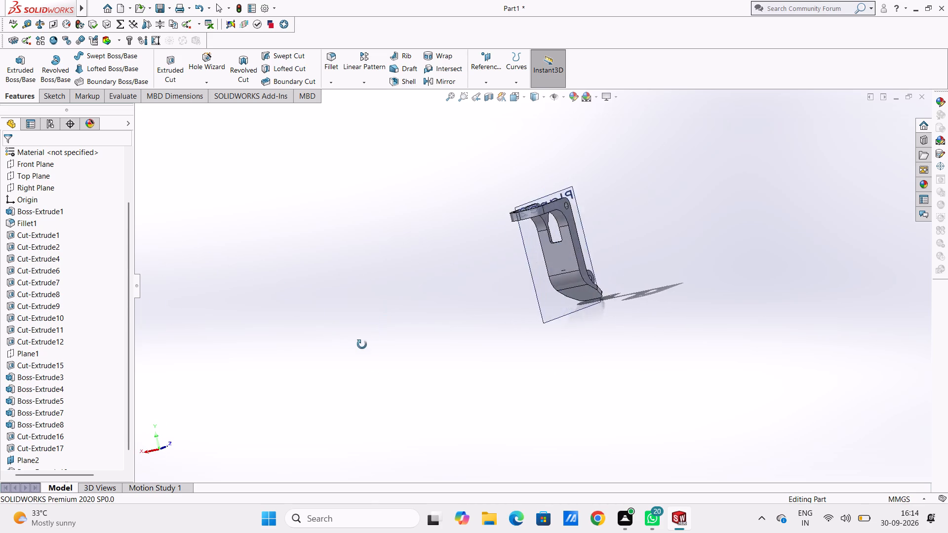
pyautogui.moveTo(362, 344); pyautogui.dragTo(369, 349, button='middle')
pyautogui.moveTo(395, 339); pyautogui.dragTo(524, 342, button='middle')
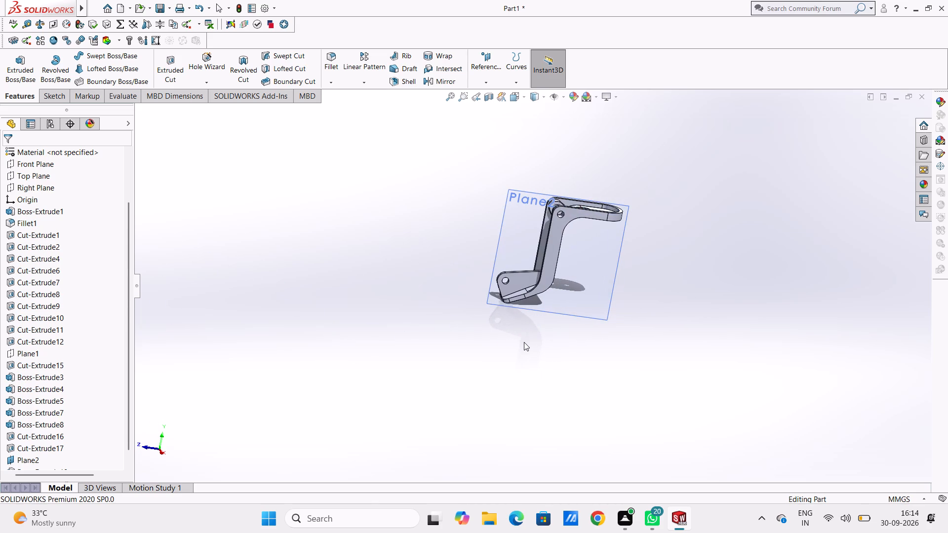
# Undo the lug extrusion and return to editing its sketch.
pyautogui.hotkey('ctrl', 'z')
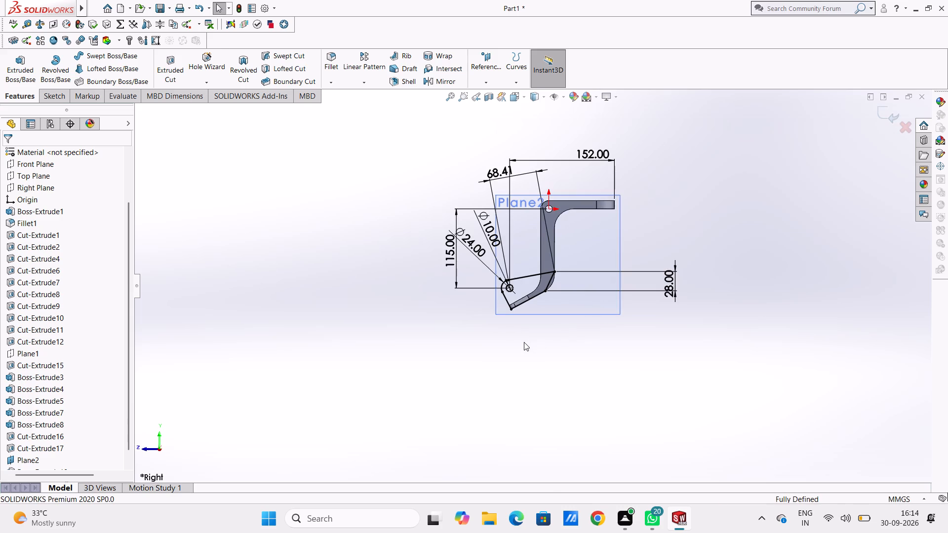
# Draw a line about 30 mm long from the closing line's lower endpoint to the profile's upper line, just inside its corner.
pyautogui.scroll(-4, 572, 271)
pyautogui.scroll(-3, 533, 291)
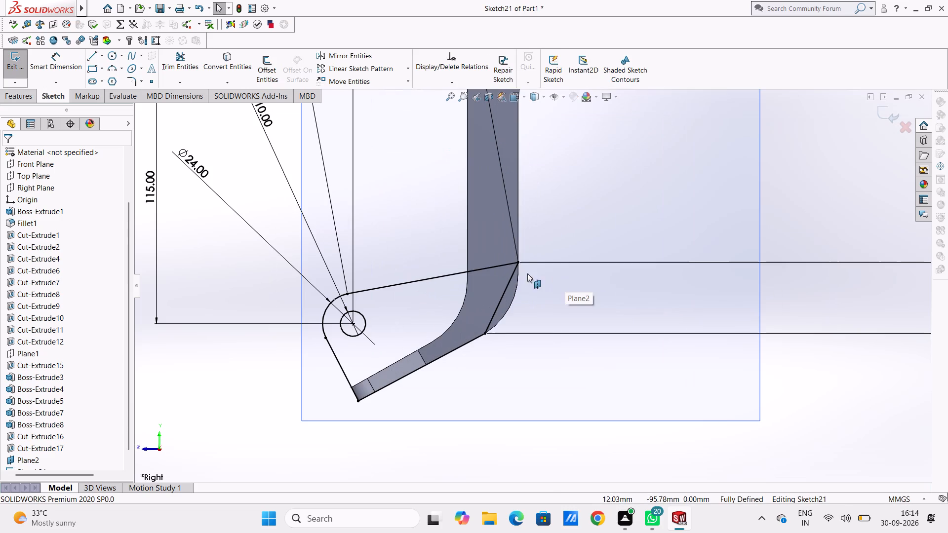
pyautogui.click(89, 57)
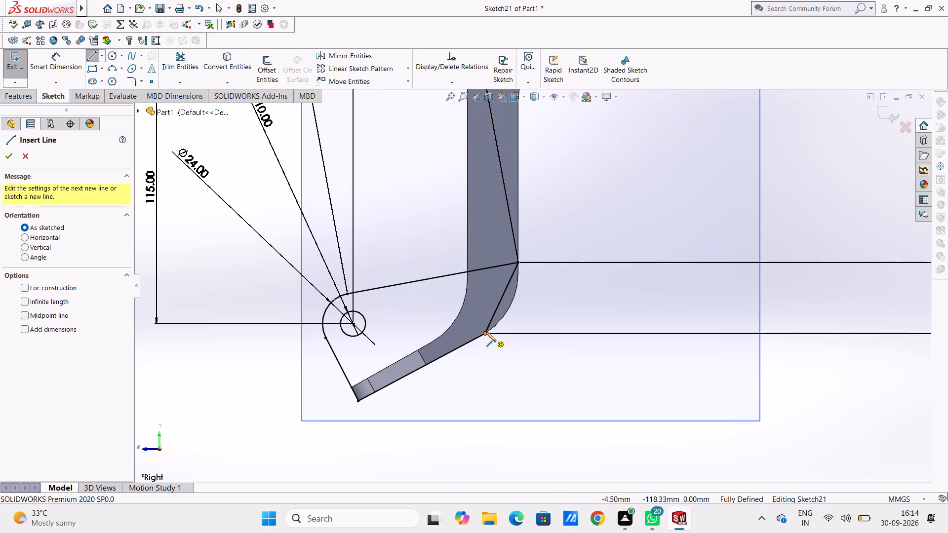
pyautogui.click(485, 333)
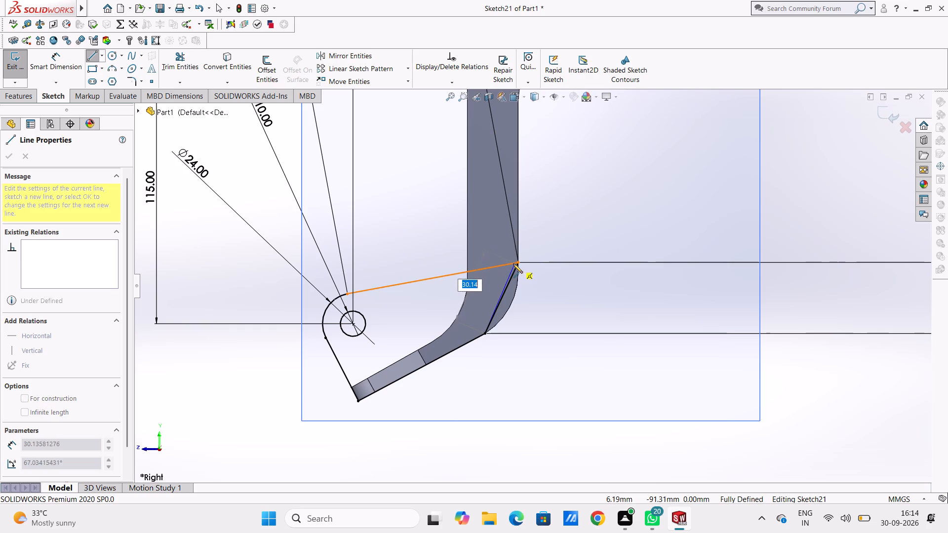
pyautogui.click(513, 264)
pyautogui.press('Escape')
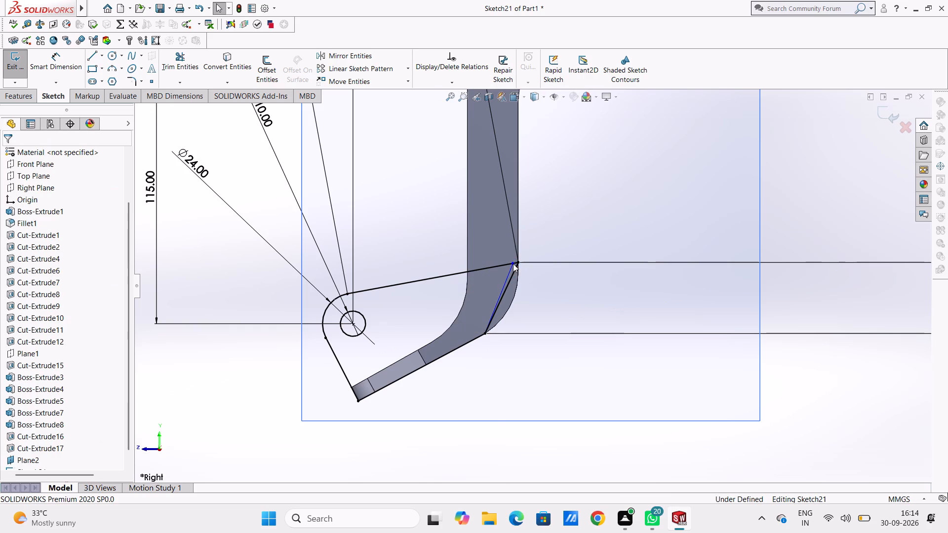
# Trim the original closing line and the short end of the upper line that extends past the new closing line.
pyautogui.press('Escape')
pyautogui.click(176, 59)
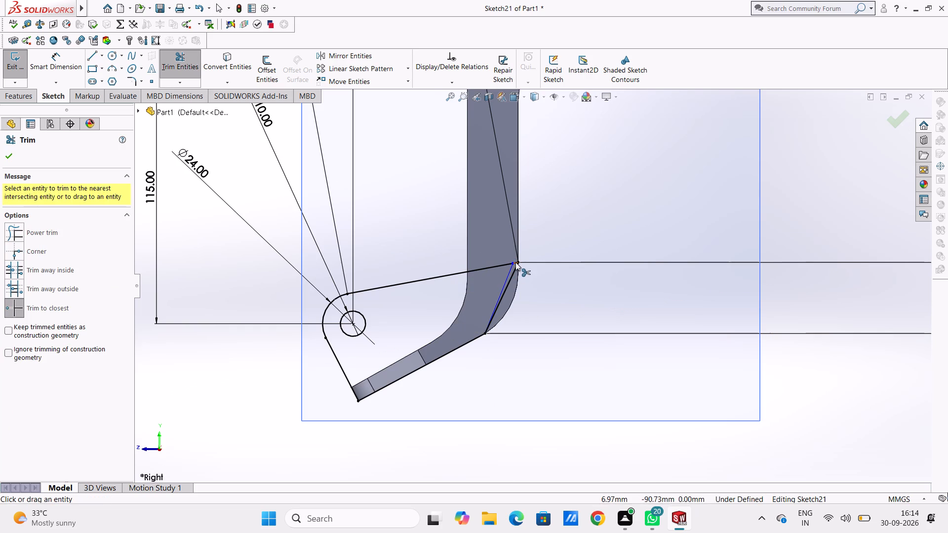
pyautogui.click(516, 262)
pyautogui.click(516, 264)
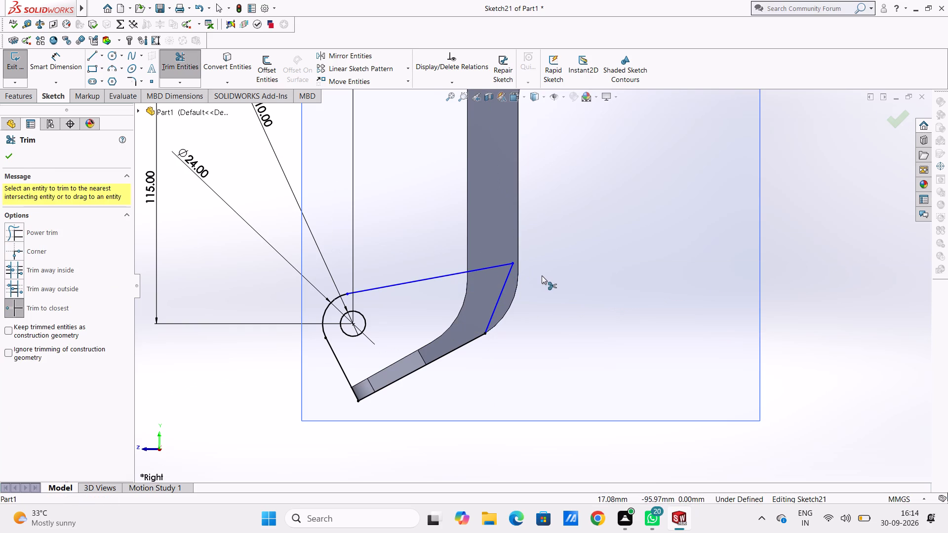
pyautogui.press('Escape')
pyautogui.press('Escape')
# Dimension the distance from the point midway along the lower sloping line to the lug profile's upper line.
pyautogui.scroll(7, 542, 275)
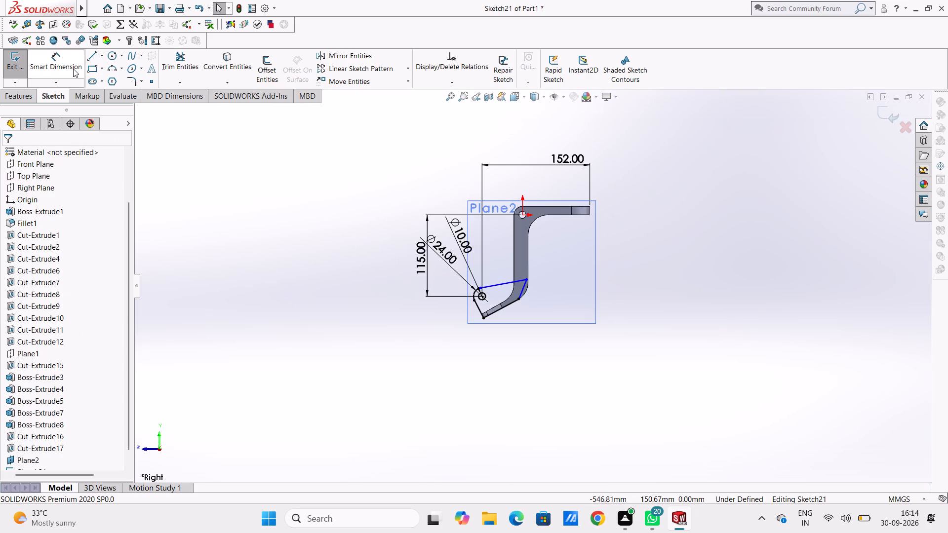
pyautogui.click(62, 59)
pyautogui.click(504, 308)
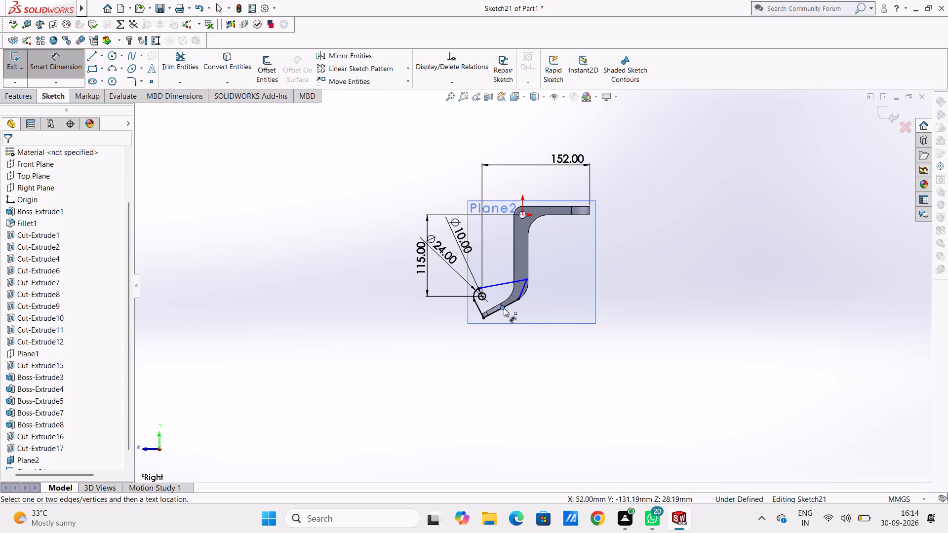
pyautogui.click(513, 282)
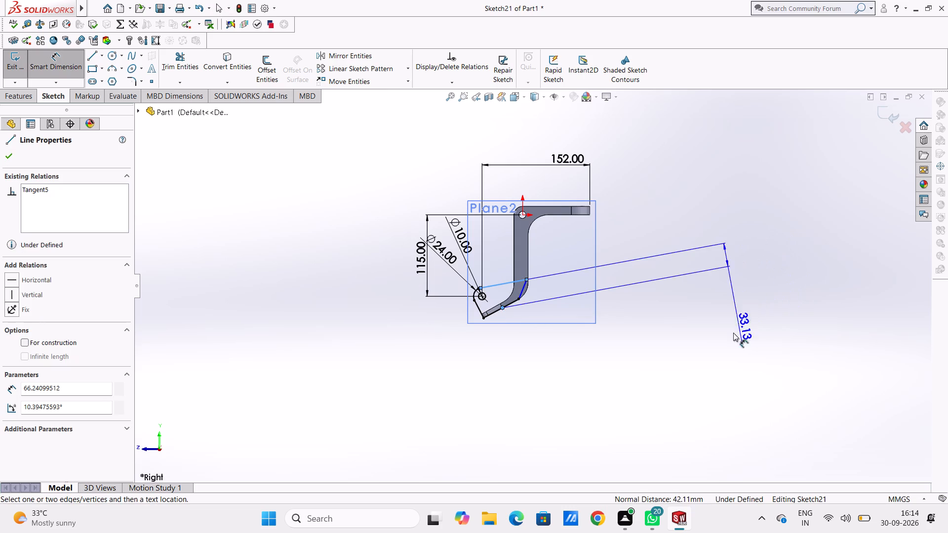
pyautogui.click(674, 327)
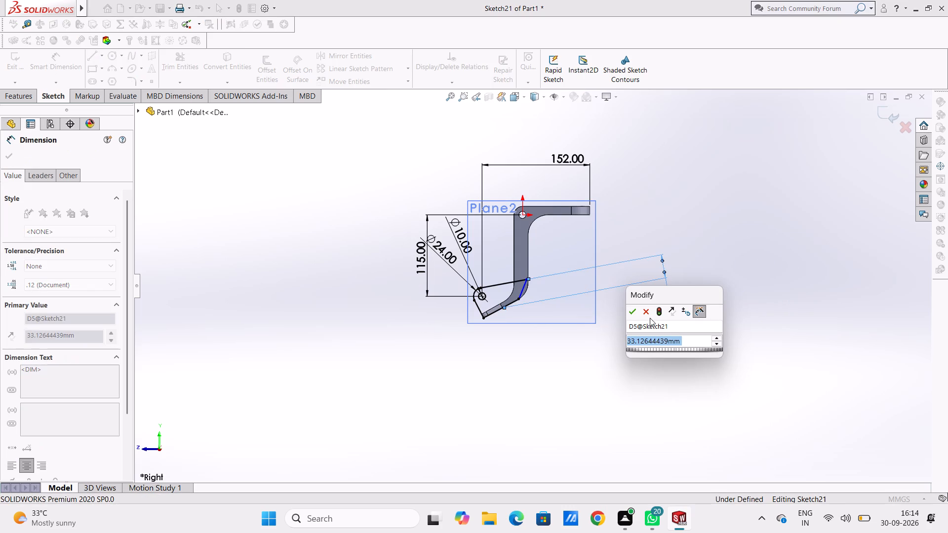
pyautogui.click(632, 312)
pyautogui.click(540, 381)
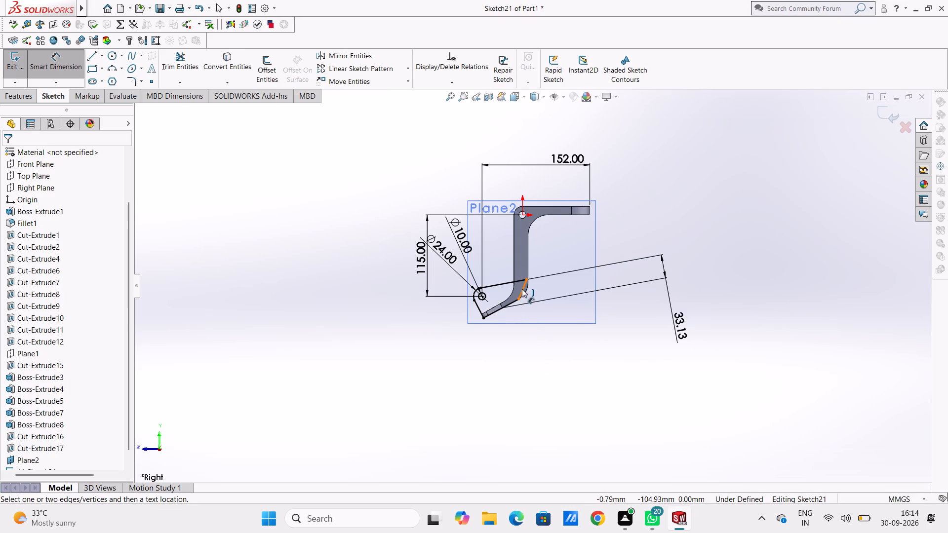
# Dimension the vertical height of the new closing line at the bend.
pyautogui.click(522, 289)
pyautogui.click(649, 289)
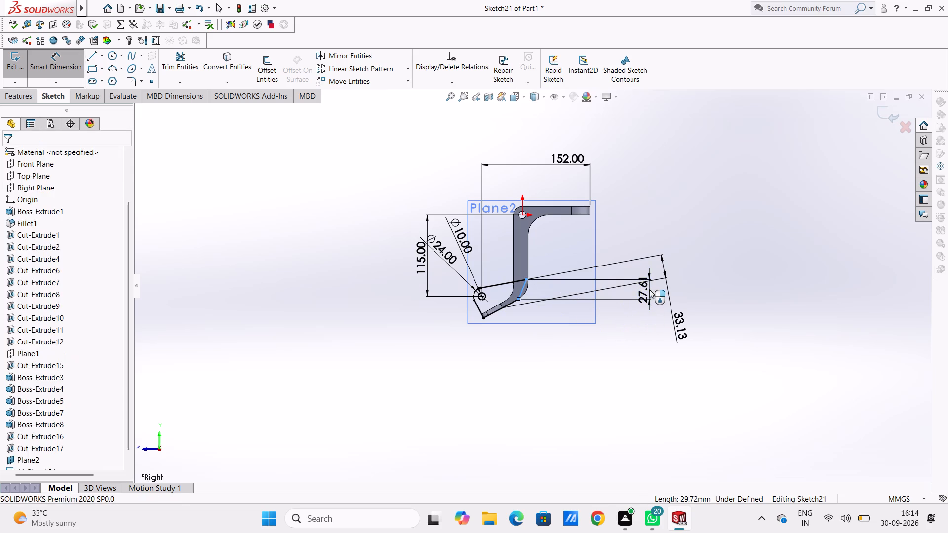
pyautogui.click(607, 279)
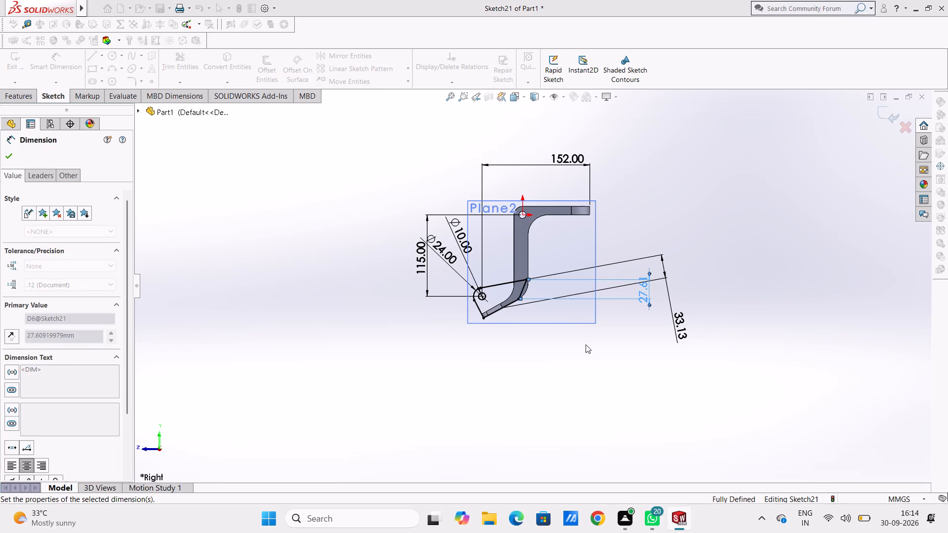
pyautogui.press('Escape')
pyautogui.press('Escape')
# Extrude the trimmed lug profile as a boss 6 mm thick with a Mid Plane end condition, merged with the bracket.
pyautogui.scroll(2, 576, 369)
pyautogui.moveTo(590, 380); pyautogui.dragTo(604, 390, button='middle')
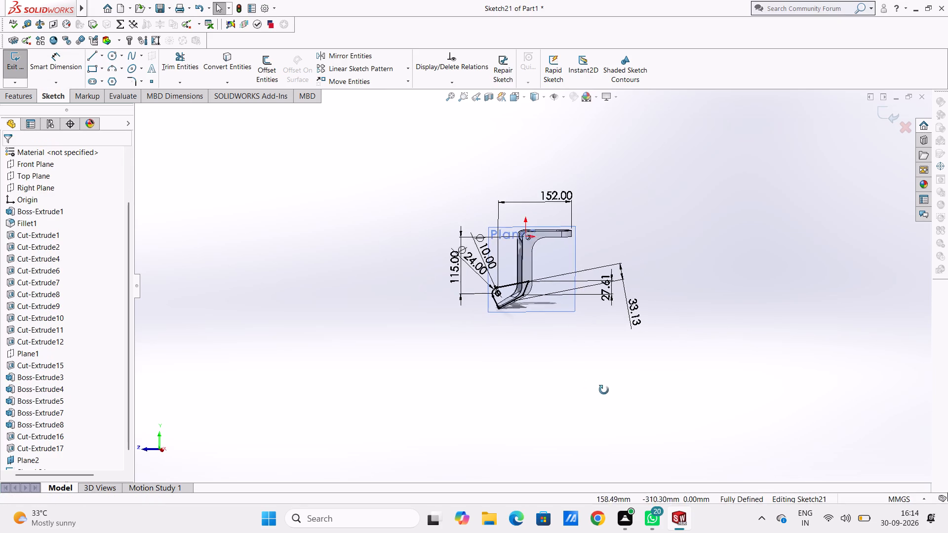
pyautogui.moveTo(604, 390); pyautogui.dragTo(623, 403, button='middle')
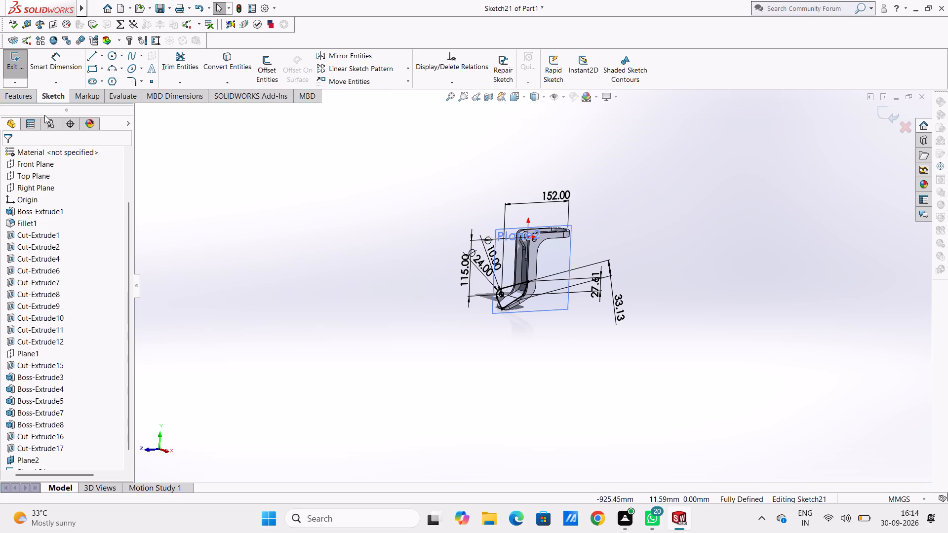
pyautogui.click(16, 100)
pyautogui.click(20, 71)
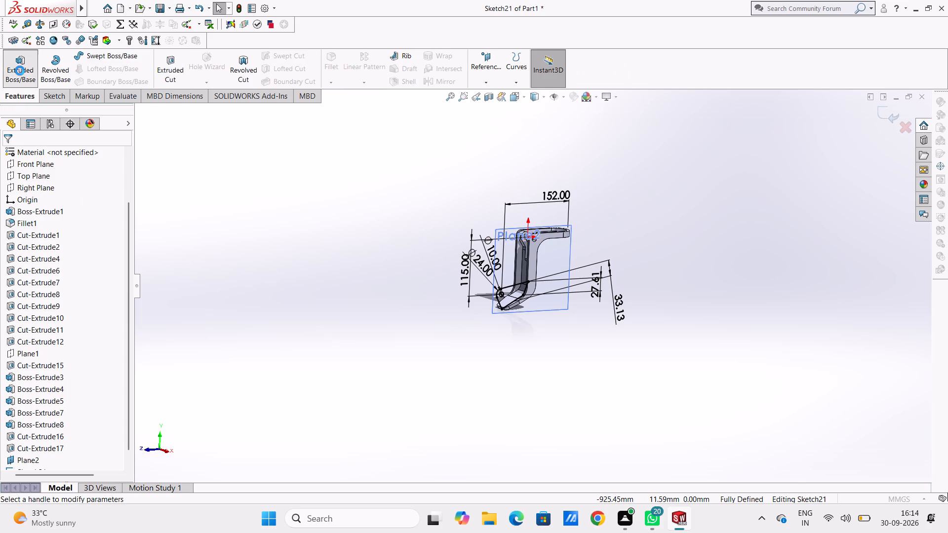
pyautogui.click(72, 225)
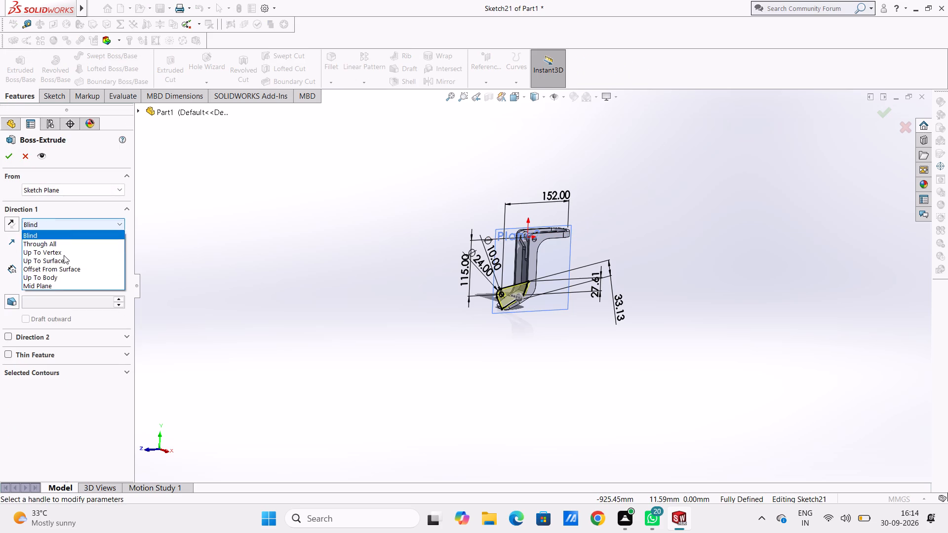
pyautogui.click(57, 285)
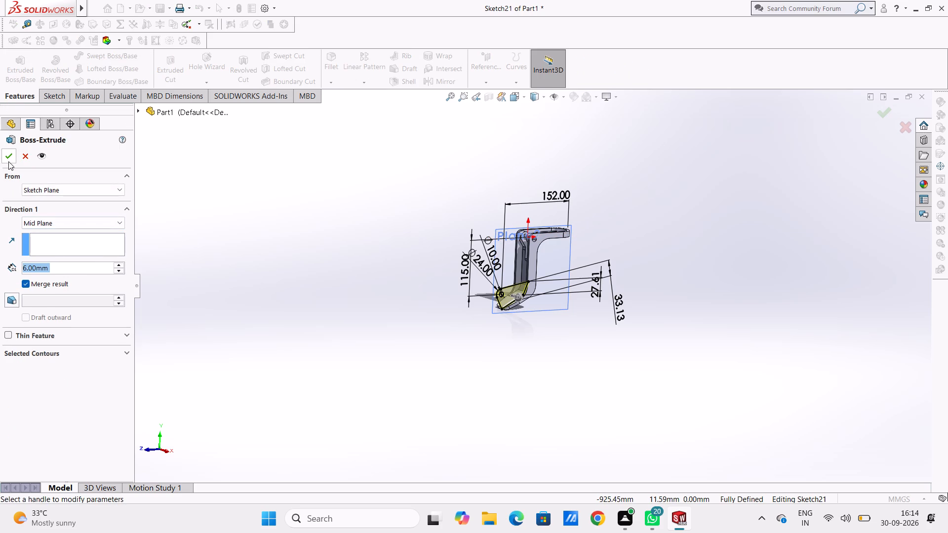
pyautogui.click(8, 161)
pyautogui.click(235, 234)
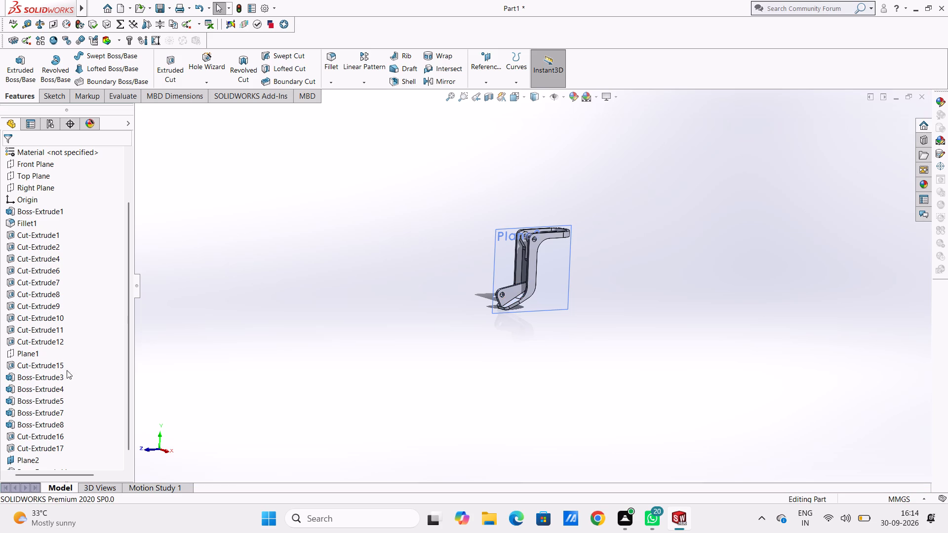
# Hide the reference plane Plane2.
pyautogui.scroll(-4, 48, 431)
pyautogui.click(34, 453)
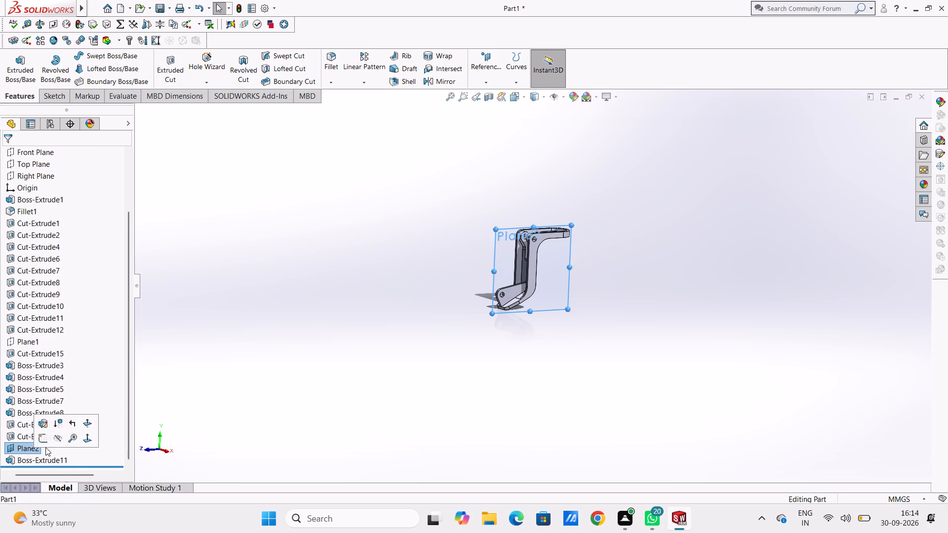
pyautogui.click(59, 440)
pyautogui.click(232, 404)
# Examine the lug and the whole bracket from several sides, finishing in the isometric view.
pyautogui.scroll(-3, 438, 342)
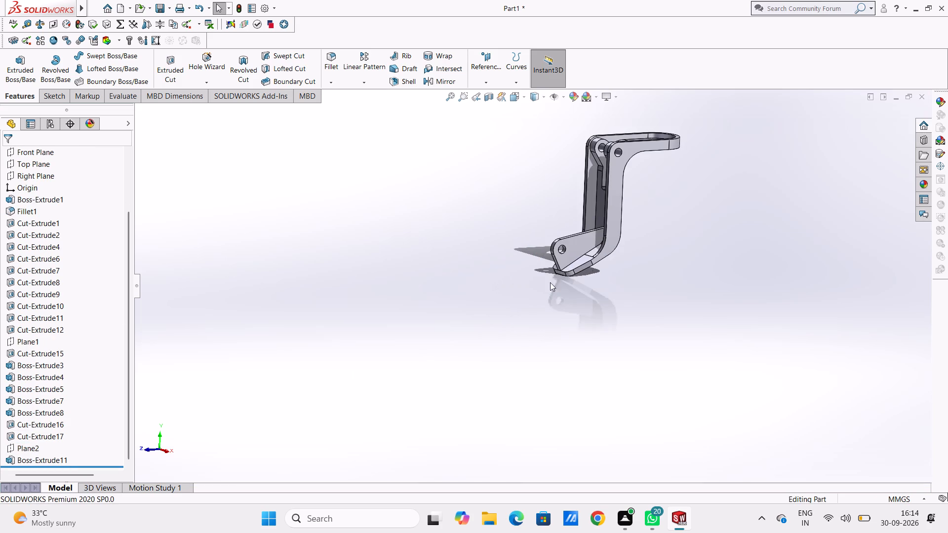
pyautogui.moveTo(651, 223); pyautogui.dragTo(670, 243, button='middle')
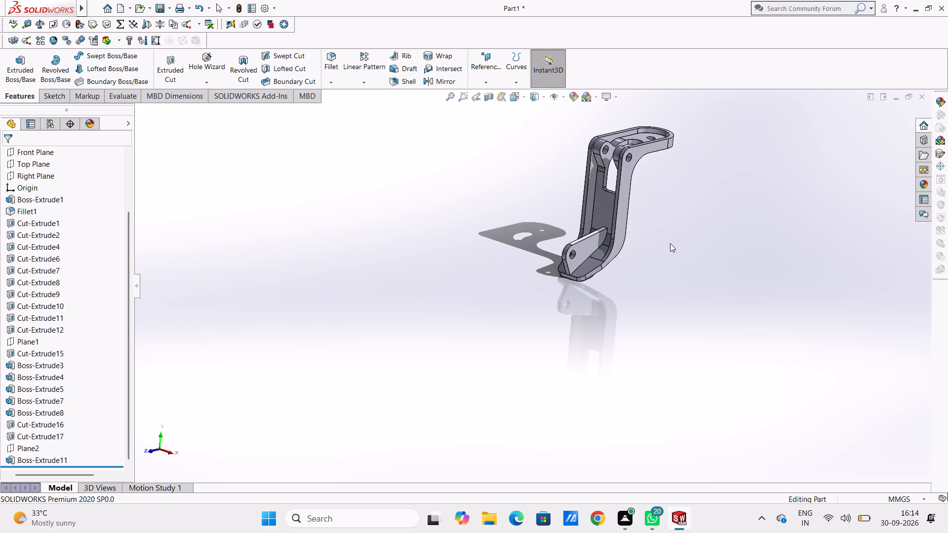
pyautogui.moveTo(670, 243); pyautogui.dragTo(741, 270, button='middle')
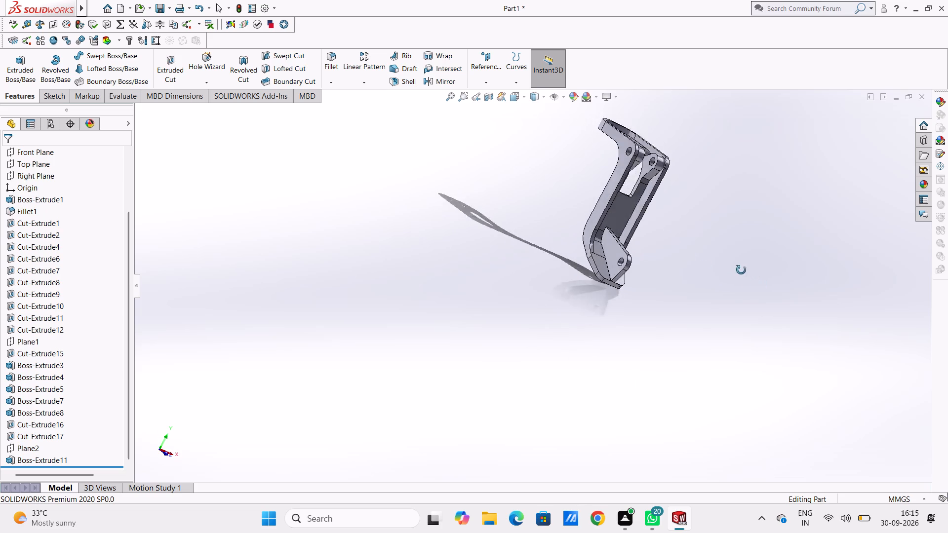
pyautogui.moveTo(741, 270); pyautogui.dragTo(656, 170, button='middle')
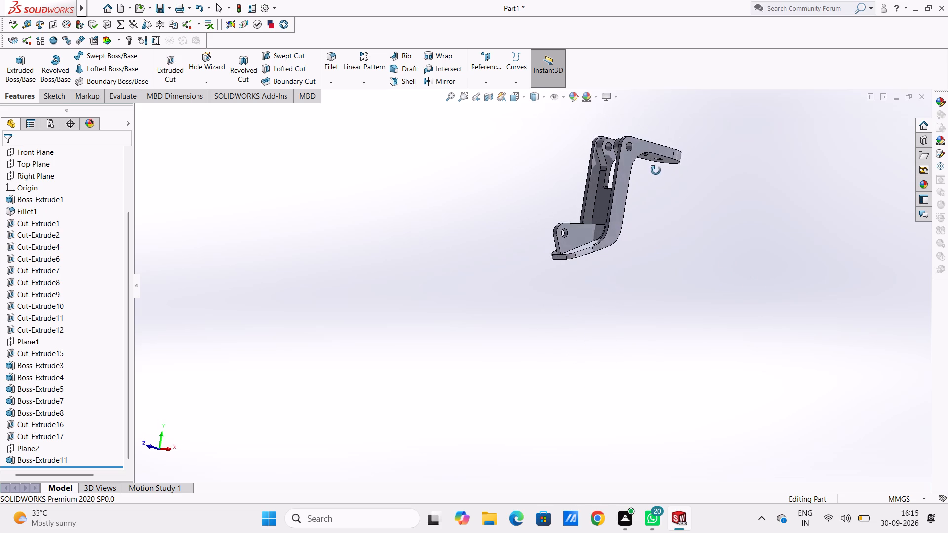
pyautogui.moveTo(656, 170); pyautogui.dragTo(660, 243, button='middle')
pyautogui.scroll(-1, 636, 198)
pyautogui.scroll(3, 662, 245)
pyautogui.moveTo(660, 248); pyautogui.dragTo(714, 263, button='middle')
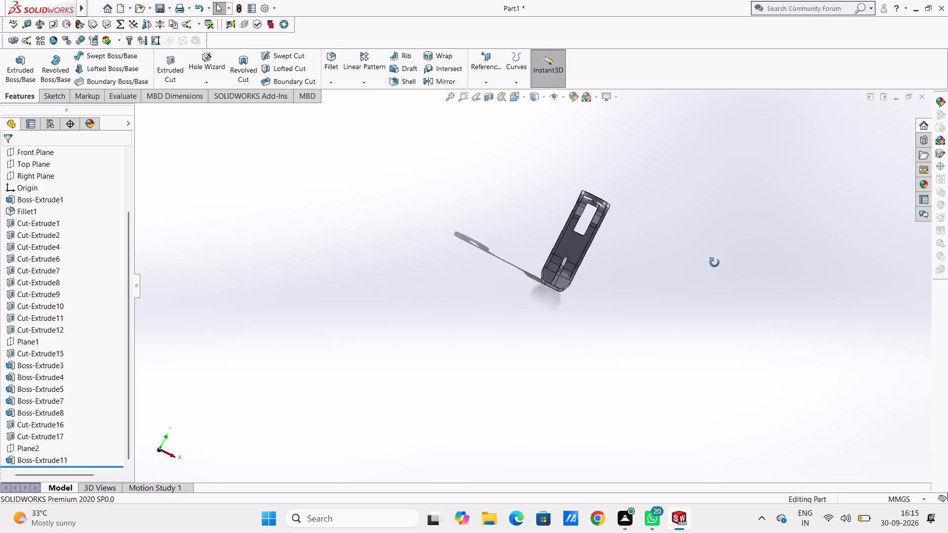
pyautogui.moveTo(714, 263); pyautogui.dragTo(702, 274, button='middle')
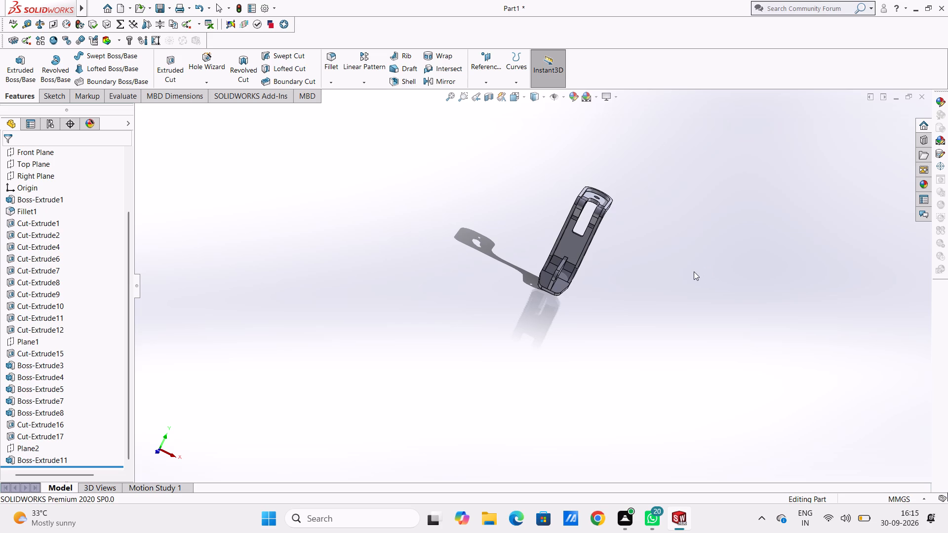
pyautogui.scroll(2, 694, 271)
pyautogui.moveTo(694, 271); pyautogui.dragTo(676, 339, button='middle')
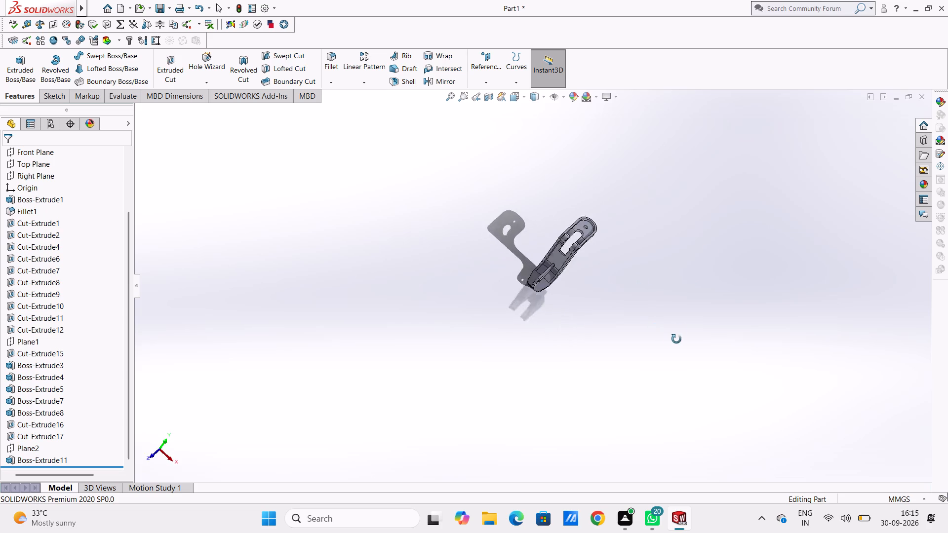
pyautogui.moveTo(676, 339); pyautogui.dragTo(660, 223, button='middle')
pyautogui.press('Escape')
pyautogui.press('Escape')
pyautogui.hotkey('ctrl', '7')
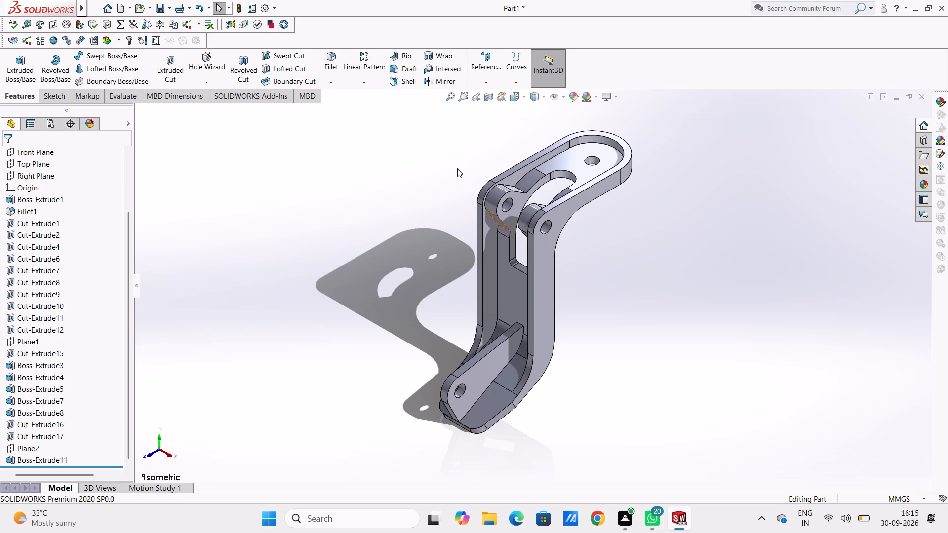
# Colour the whole part in the darker green from the standard colour palette.
pyautogui.click(571, 100)
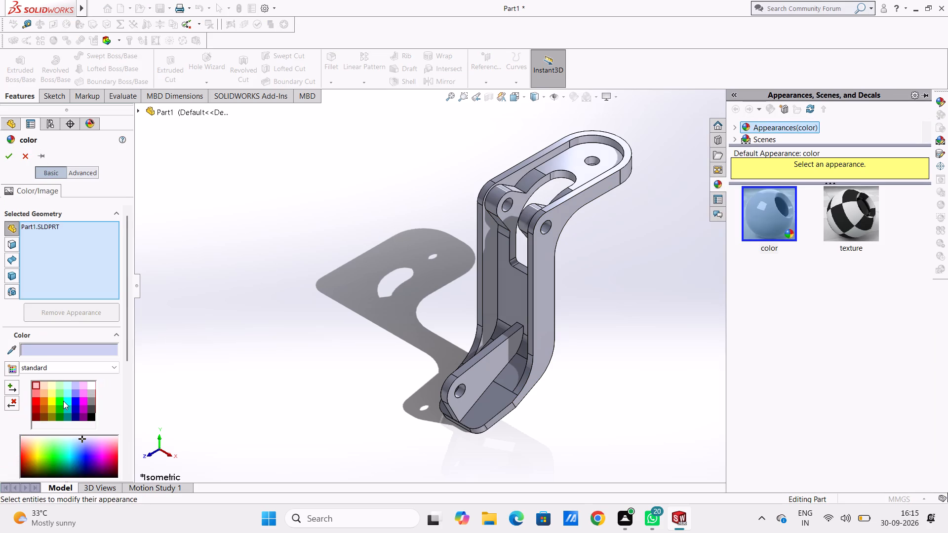
pyautogui.click(59, 401)
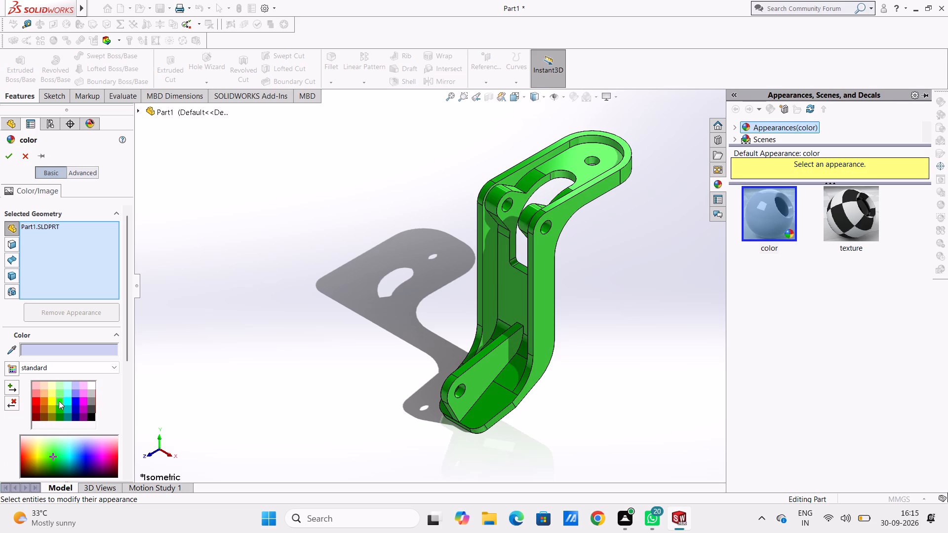
pyautogui.click(59, 394)
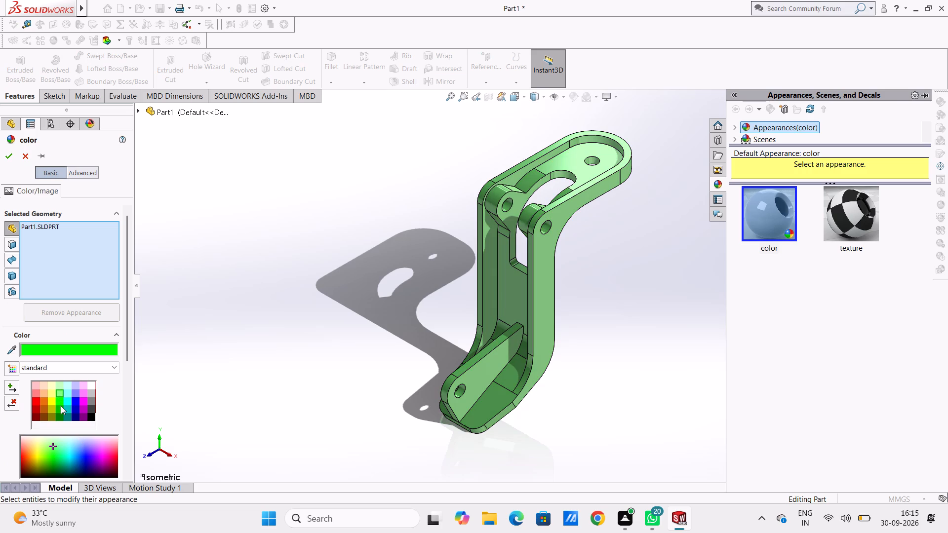
pyautogui.click(61, 406)
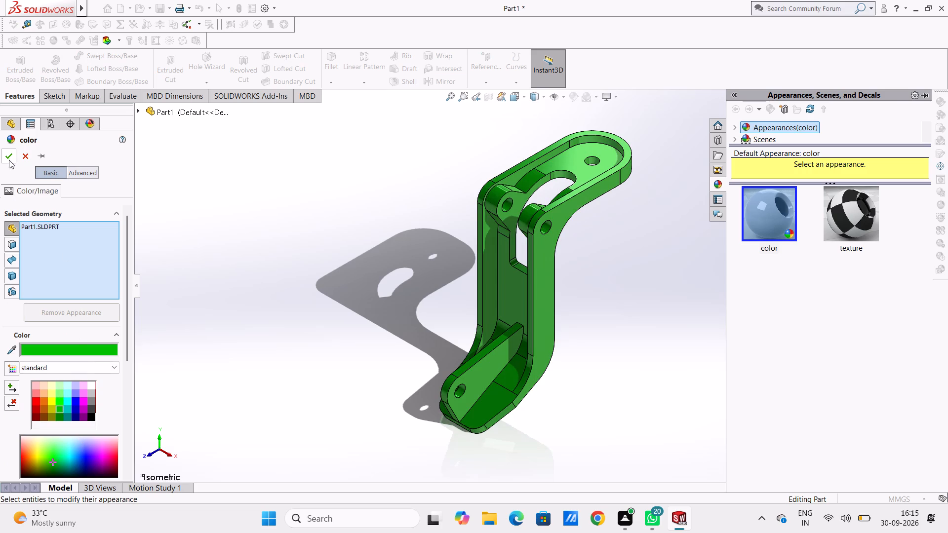
pyautogui.click(9, 158)
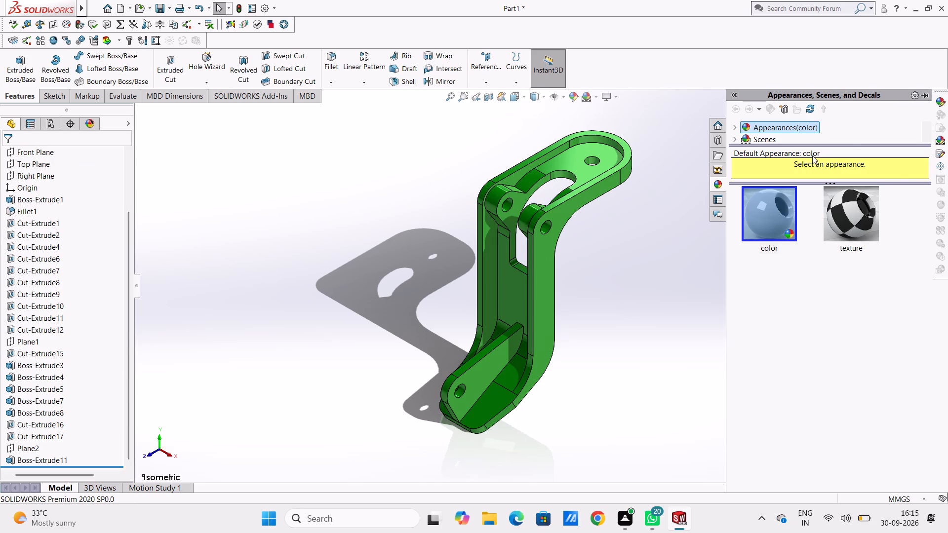
# Browse the appearance library to the Metal category and apply the texture appearance to the bore face of the far side-wall boss.
pyautogui.moveTo(804, 145); pyautogui.dragTo(807, 246)
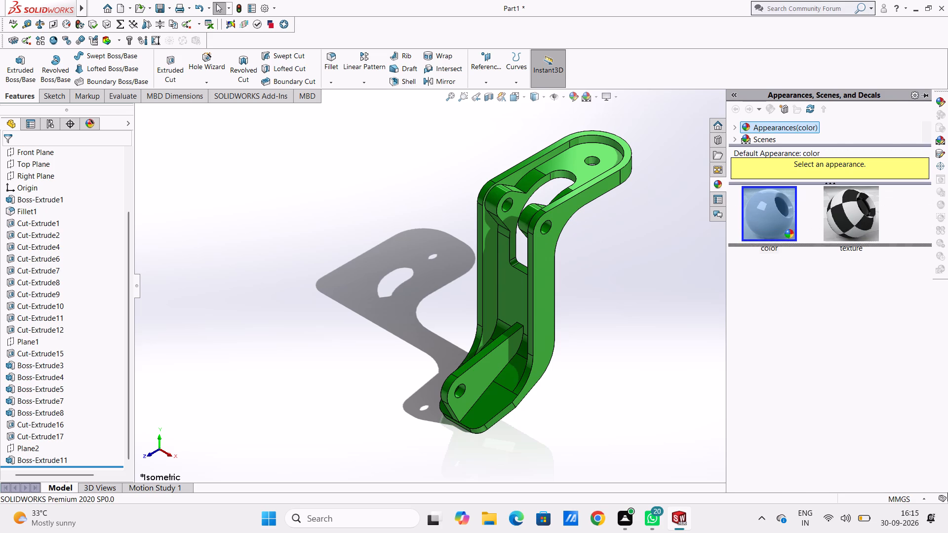
pyautogui.moveTo(807, 246); pyautogui.dragTo(808, 252)
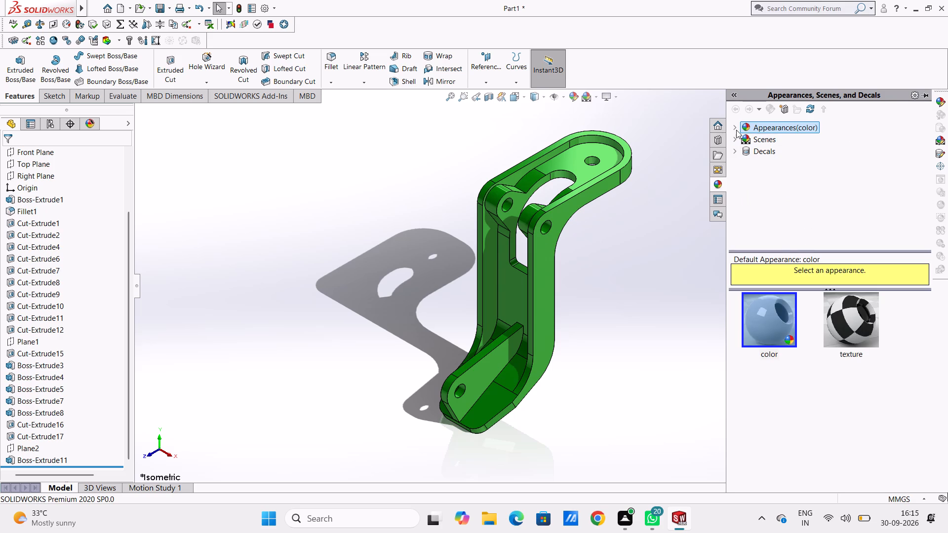
pyautogui.click(736, 125)
pyautogui.scroll(-3, 510, 194)
pyautogui.scroll(-1, 493, 235)
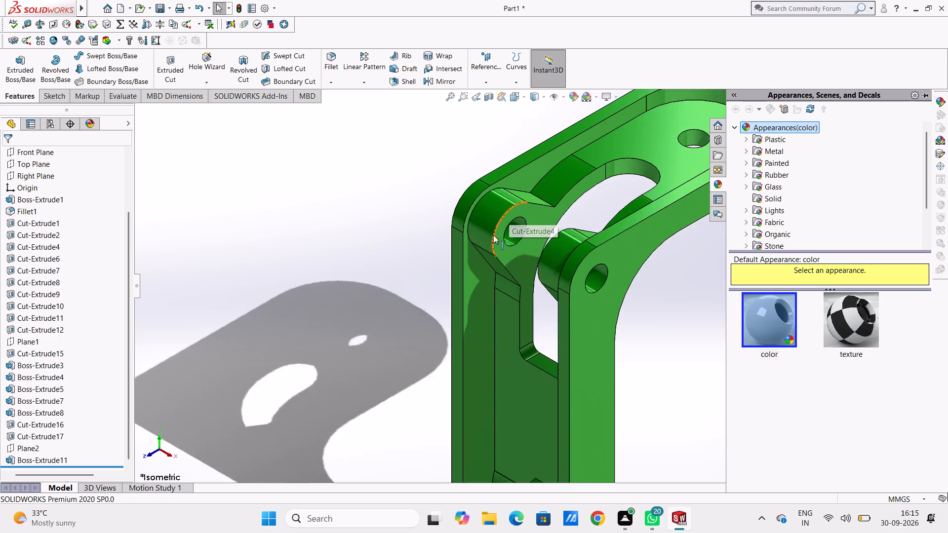
pyautogui.scroll(-2, 493, 235)
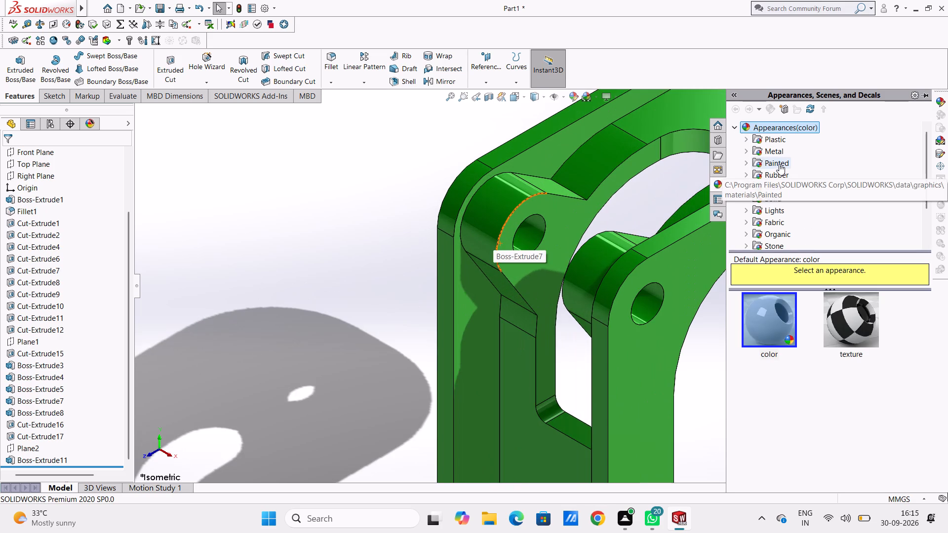
pyautogui.click(777, 151)
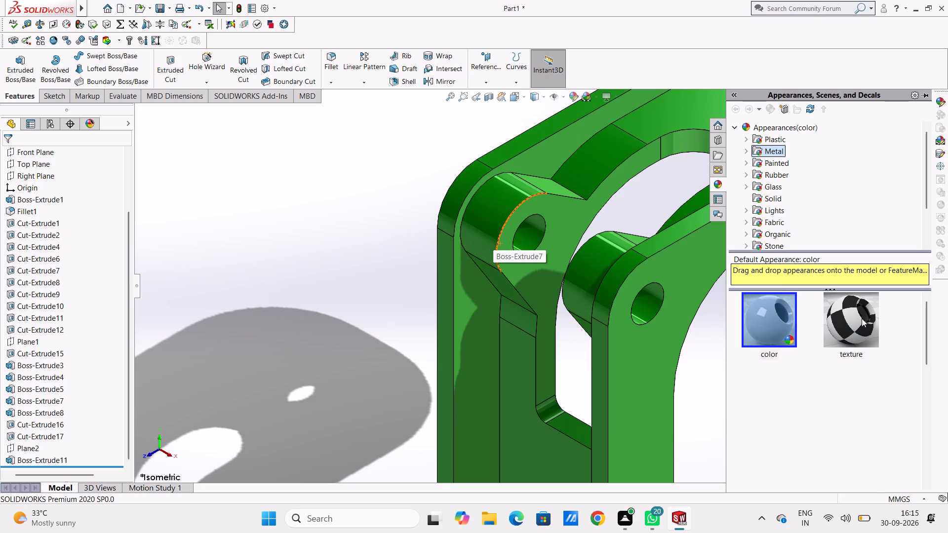
pyautogui.moveTo(862, 318); pyautogui.dragTo(539, 228)
pyautogui.click(507, 228)
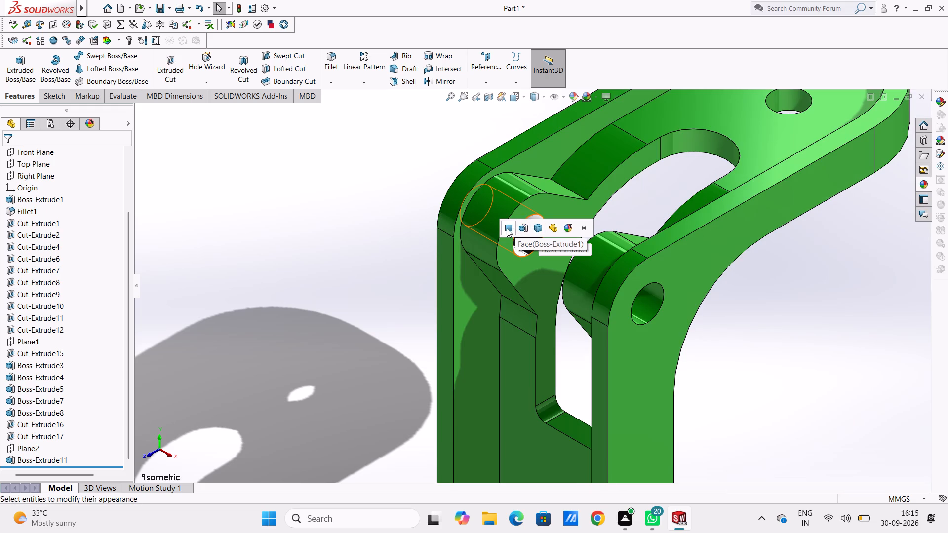
# Apply the chromium plate appearance to the bore face of the near side-wall boss.
pyautogui.scroll(-3, 615, 313)
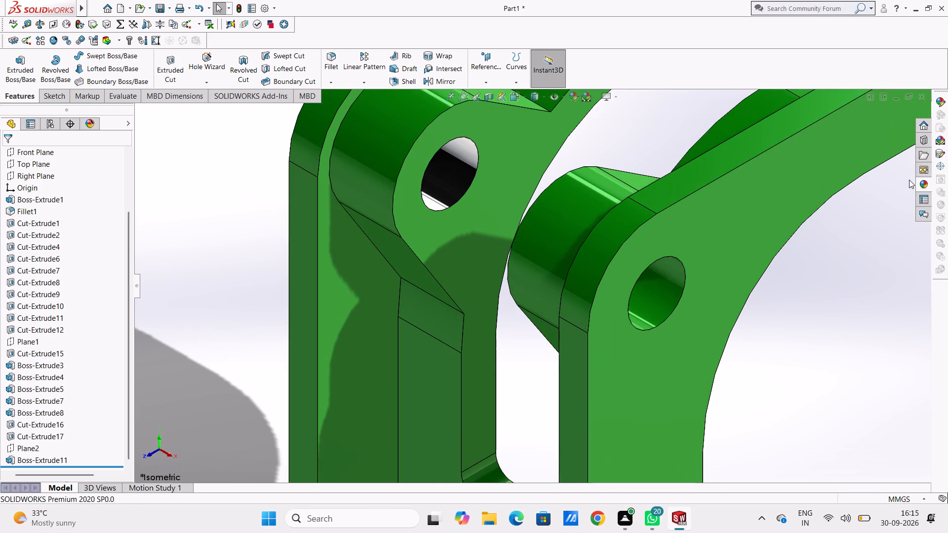
pyautogui.click(923, 187)
pyautogui.moveTo(865, 321); pyautogui.dragTo(690, 309)
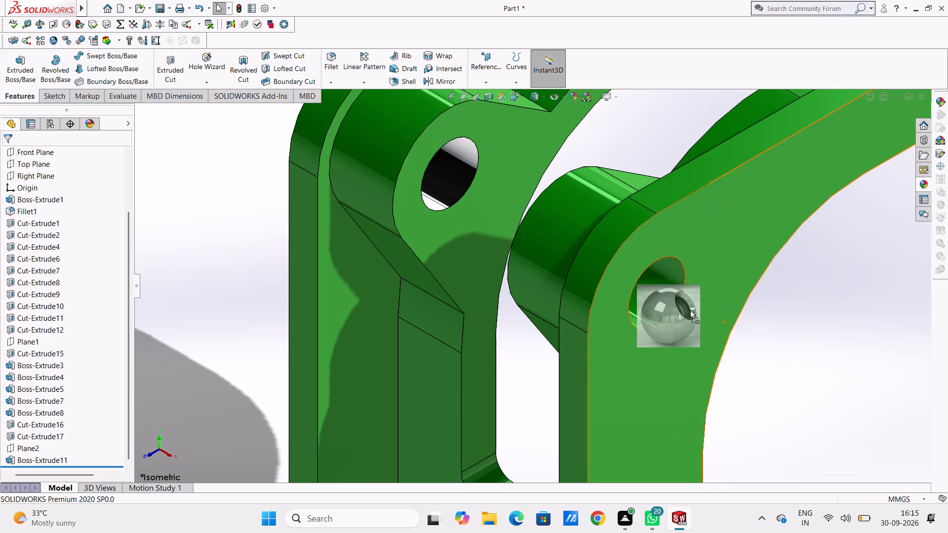
pyautogui.moveTo(690, 309); pyautogui.dragTo(676, 297)
pyautogui.click(676, 297)
# Apply the chromium plate appearance to the face of the round hole in the upper flange.
pyautogui.scroll(4, 675, 297)
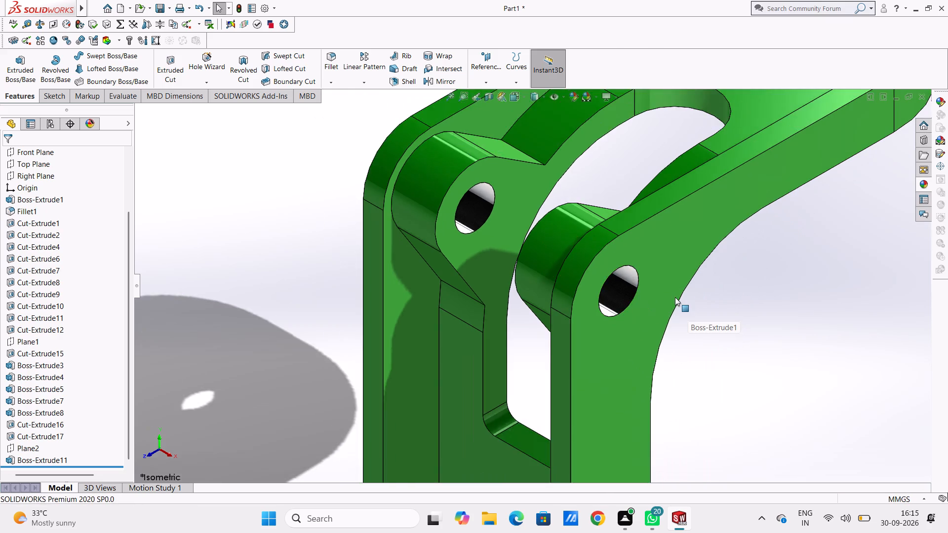
pyautogui.scroll(5, 675, 297)
pyautogui.scroll(-6, 584, 232)
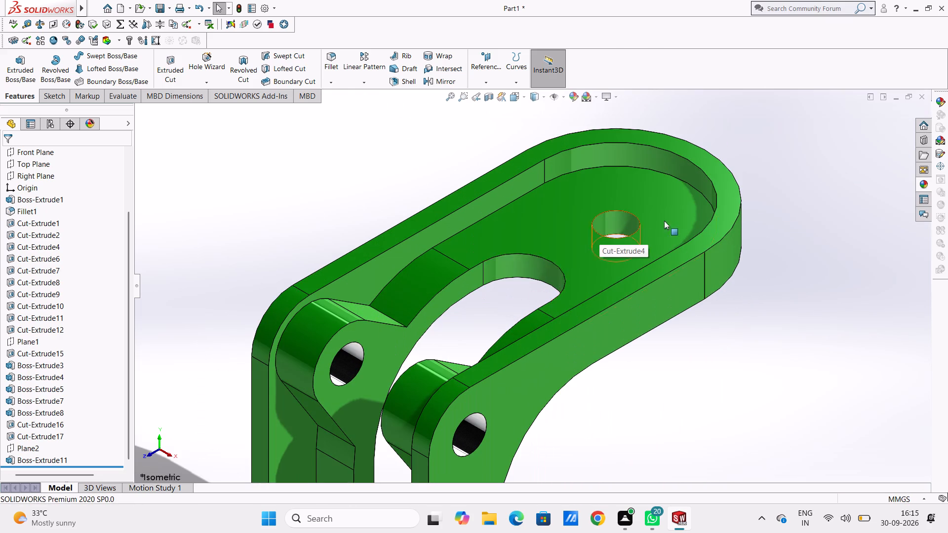
pyautogui.click(922, 181)
pyautogui.moveTo(859, 328); pyautogui.dragTo(732, 308)
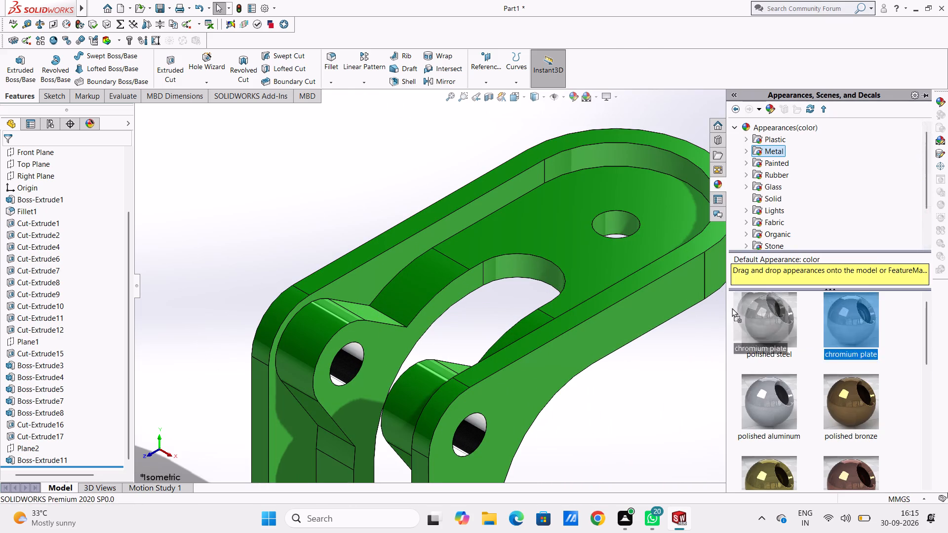
pyautogui.moveTo(732, 308); pyautogui.dragTo(626, 225)
pyautogui.click(626, 225)
# Apply the chromium plate appearance to the whole Cut-Extrude4 feature, including the curved slot walls between the bosses.
pyautogui.scroll(4, 625, 224)
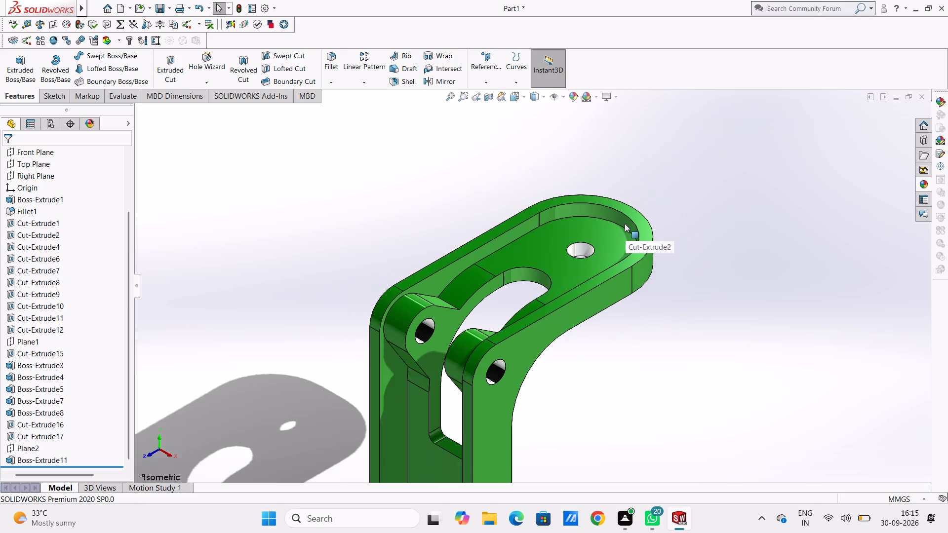
pyautogui.scroll(5, 625, 224)
pyautogui.scroll(-2, 535, 363)
pyautogui.scroll(-2, 478, 339)
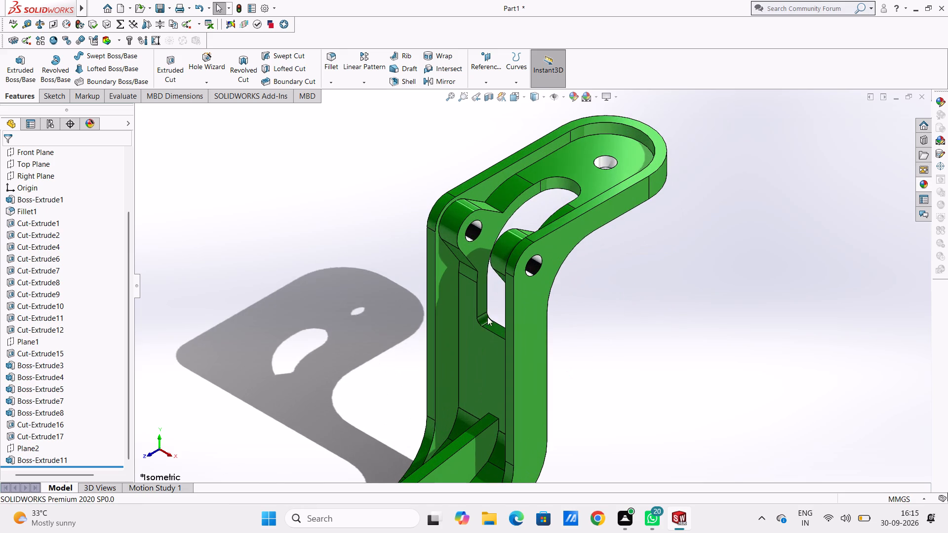
pyautogui.scroll(-5, 475, 300)
pyautogui.click(921, 182)
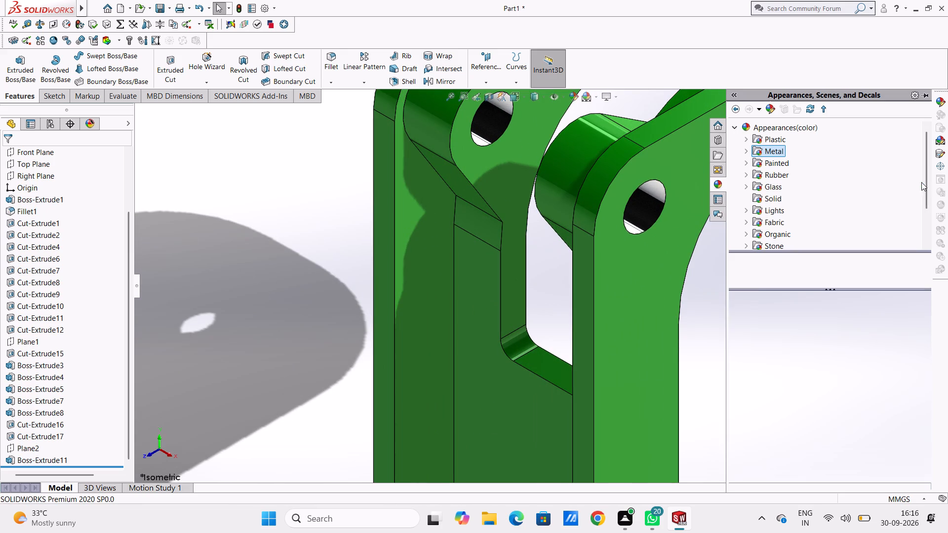
pyautogui.moveTo(856, 323); pyautogui.dragTo(526, 306)
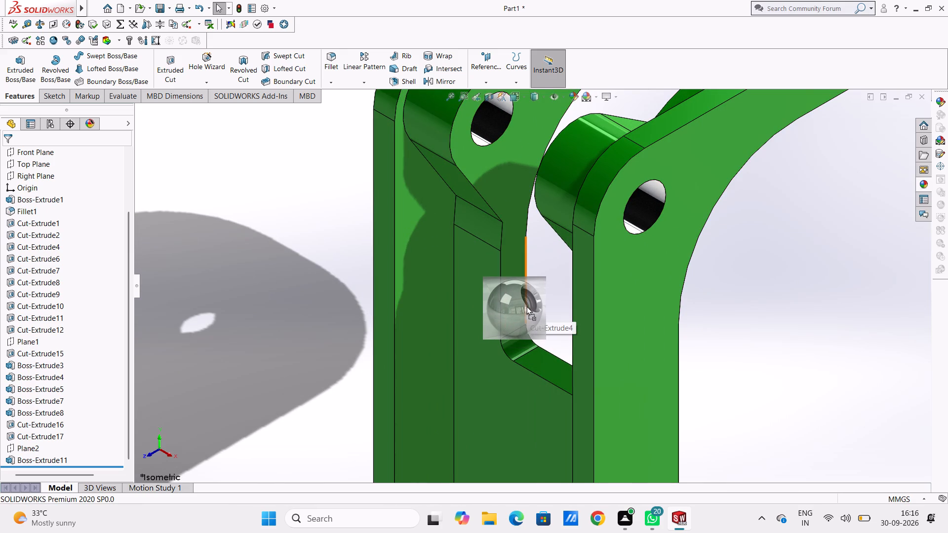
pyautogui.moveTo(526, 306); pyautogui.dragTo(524, 306)
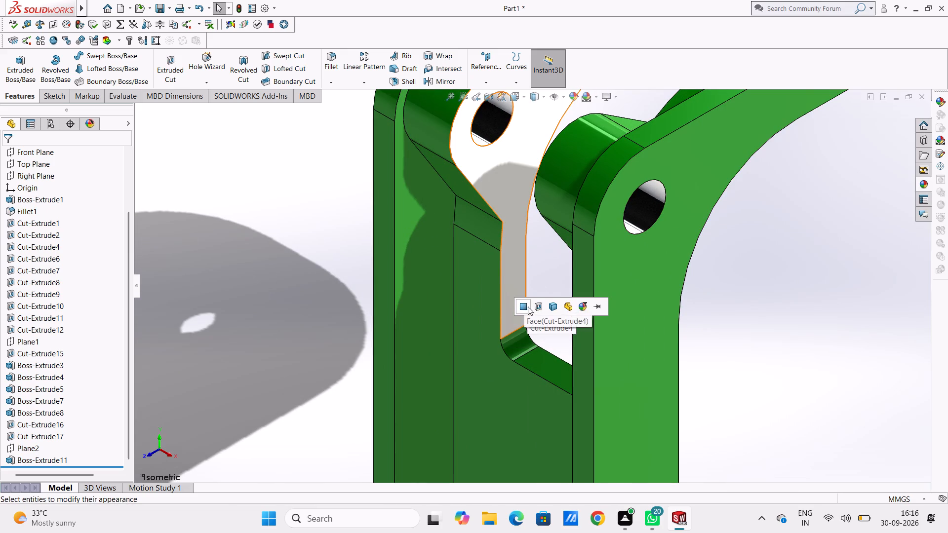
pyautogui.click(539, 305)
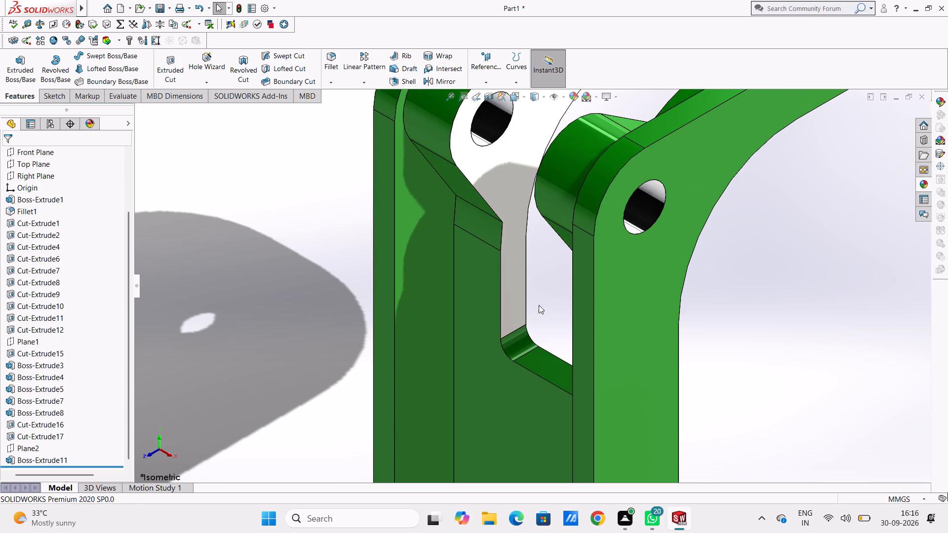
# Apply the chromium plate appearance to the cut feature forming the slot's lower end and its rounded corners.
pyautogui.scroll(3, 539, 305)
pyautogui.moveTo(538, 305); pyautogui.dragTo(540, 306, button='middle')
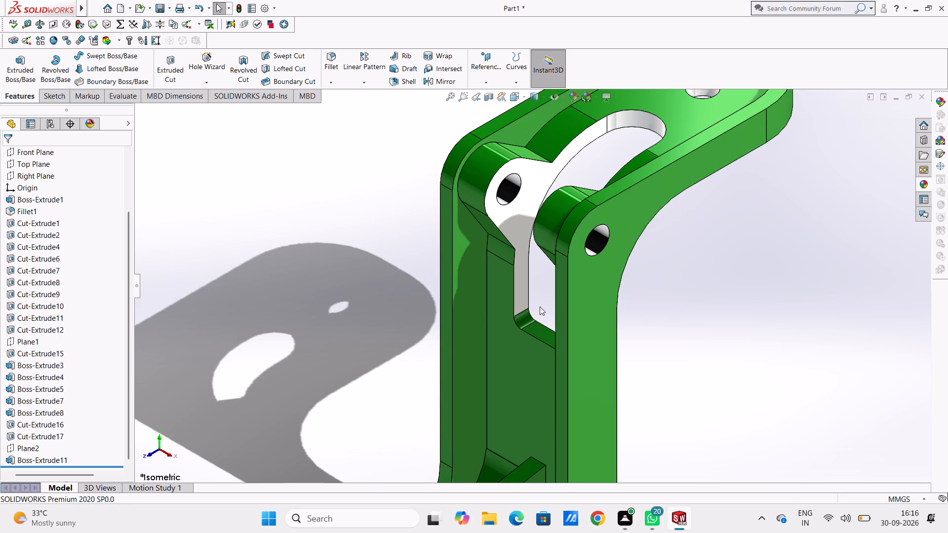
pyautogui.moveTo(540, 306); pyautogui.dragTo(558, 338, button='middle')
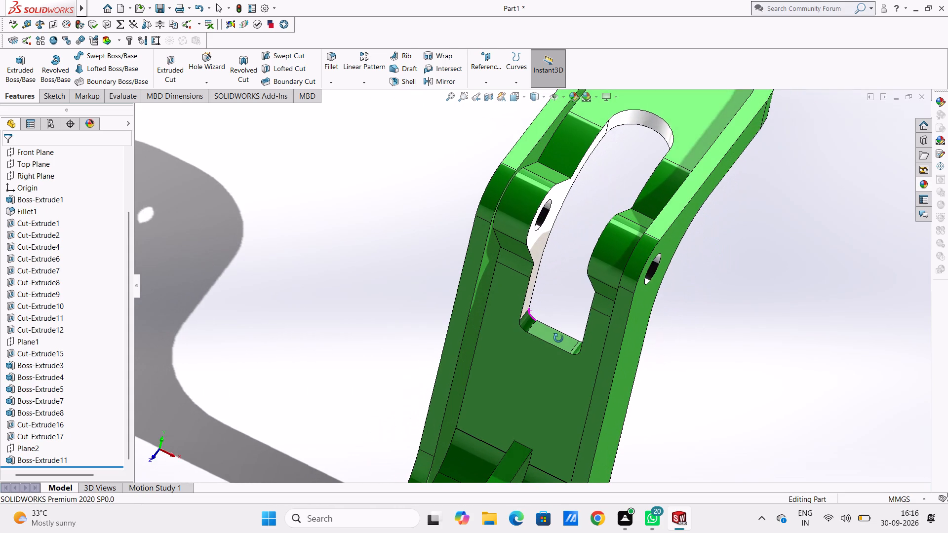
pyautogui.moveTo(558, 338); pyautogui.dragTo(554, 336, button='middle')
pyautogui.scroll(-4, 527, 348)
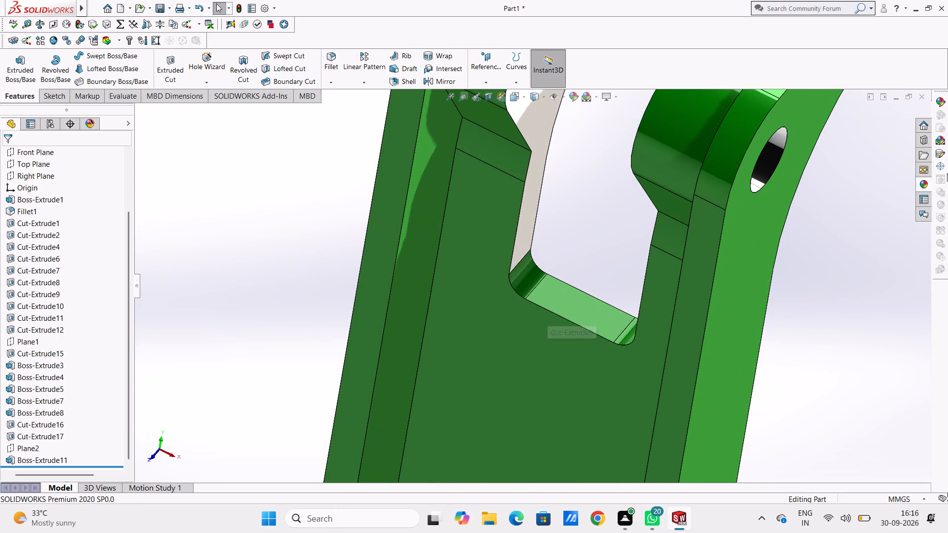
pyautogui.scroll(-1, 576, 297)
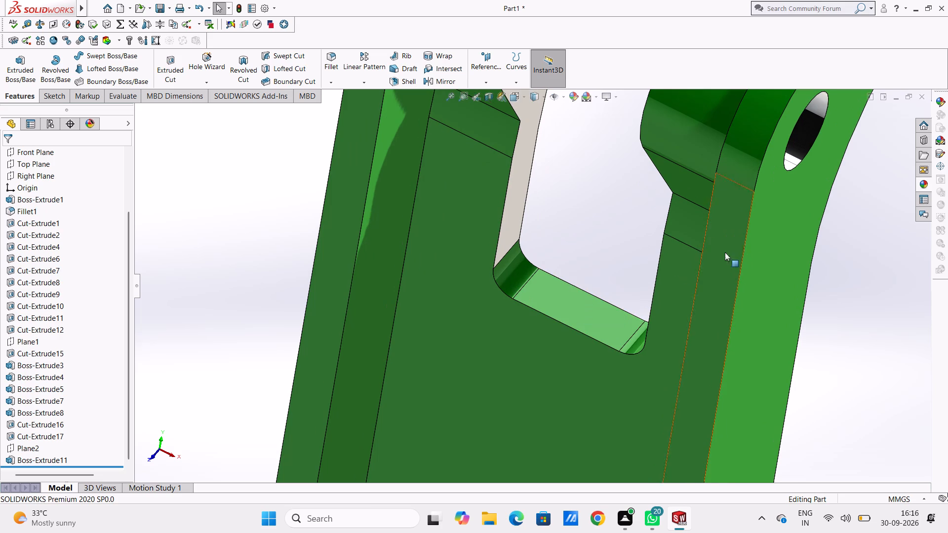
pyautogui.click(921, 181)
pyautogui.moveTo(857, 311); pyautogui.dragTo(730, 309)
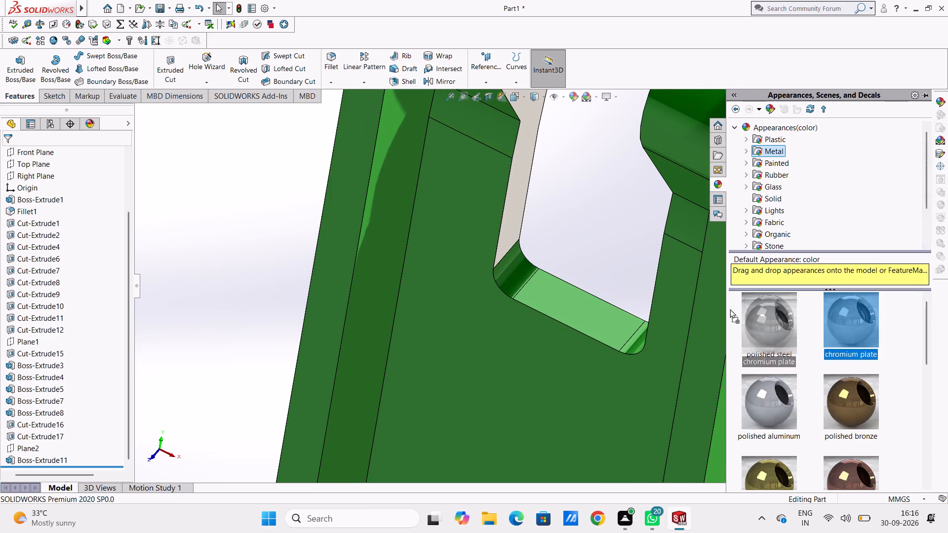
pyautogui.moveTo(730, 309); pyautogui.dragTo(566, 285)
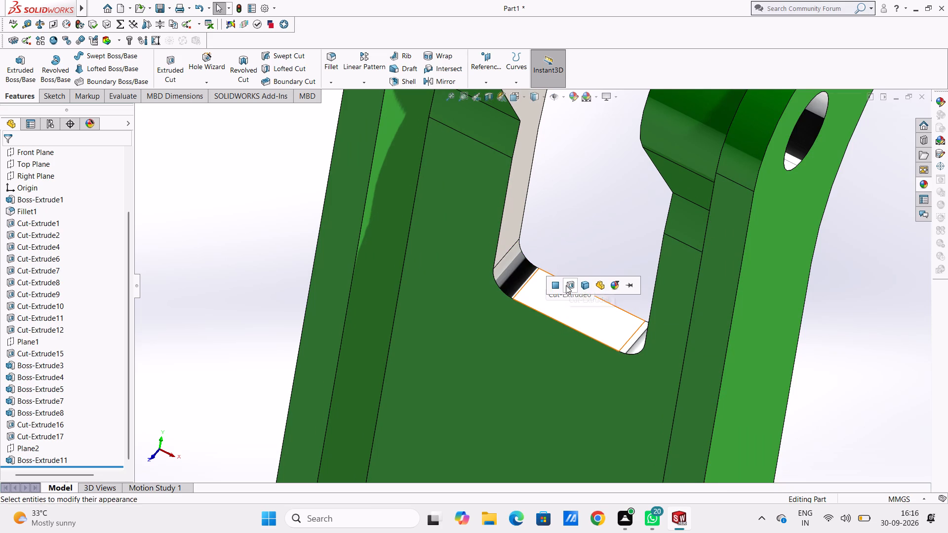
pyautogui.click(569, 284)
pyautogui.click(597, 251)
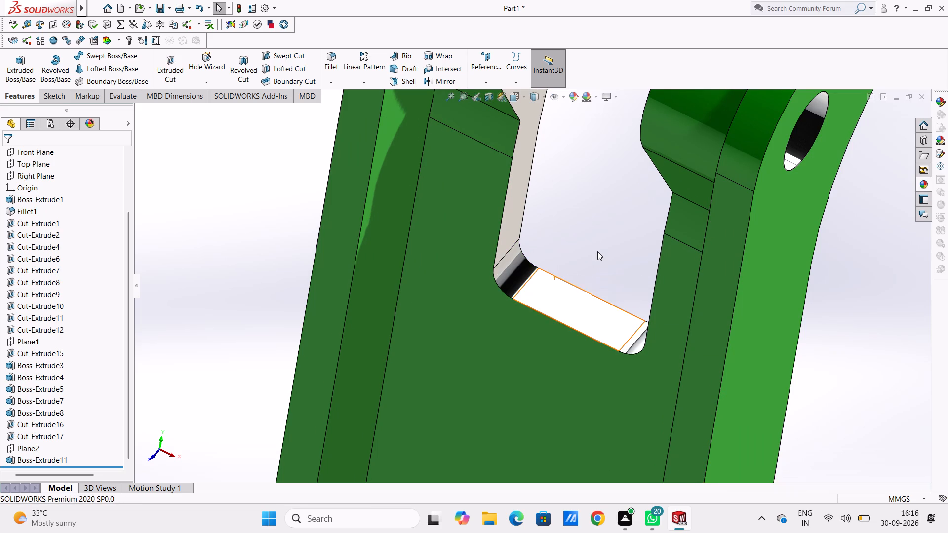
pyautogui.scroll(7, 597, 251)
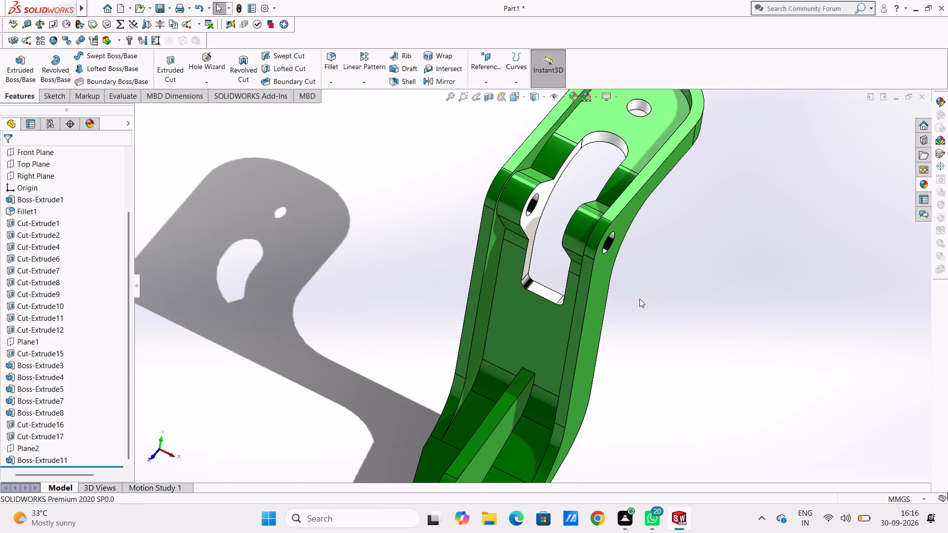
pyautogui.press('Escape')
pyautogui.press('Escape')
# Apply the chromium plate appearance to only the hole face of the mid-plane lug on the lower flange.
pyautogui.scroll(4, 641, 300)
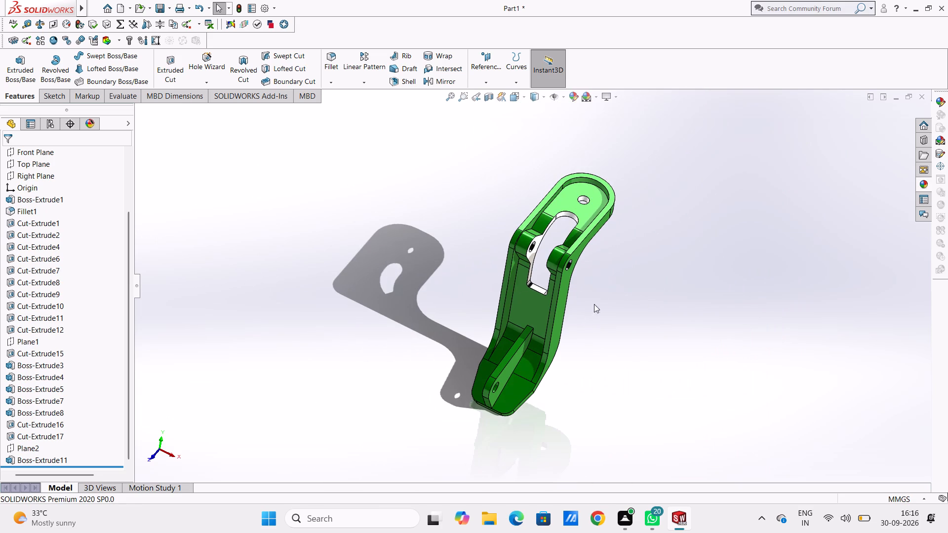
pyautogui.scroll(-1, 519, 419)
pyautogui.moveTo(531, 440); pyautogui.dragTo(515, 432, button='middle')
pyautogui.scroll(-3, 500, 391)
pyautogui.scroll(-3, 481, 354)
pyautogui.moveTo(515, 320); pyautogui.dragTo(516, 309, button='middle')
pyautogui.scroll(-4, 506, 313)
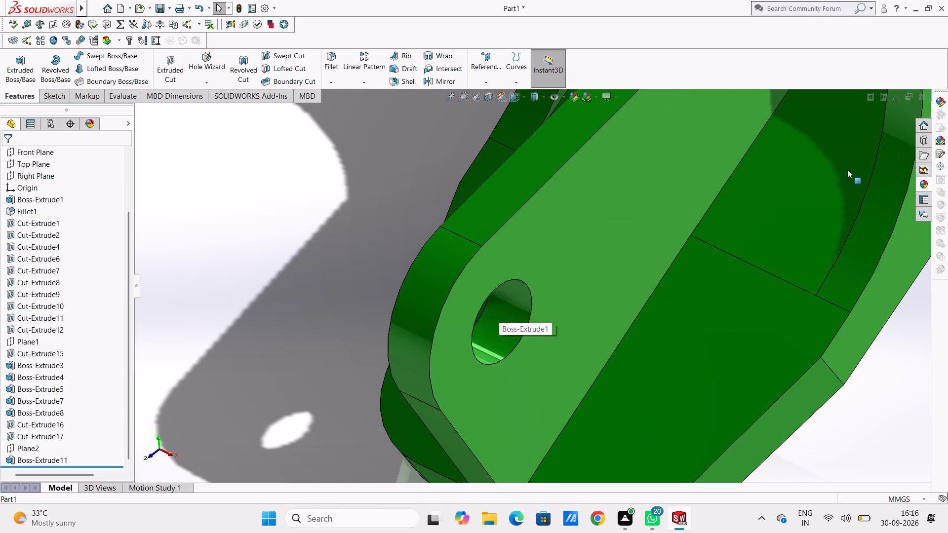
pyautogui.click(923, 185)
pyautogui.moveTo(866, 330); pyautogui.dragTo(591, 330)
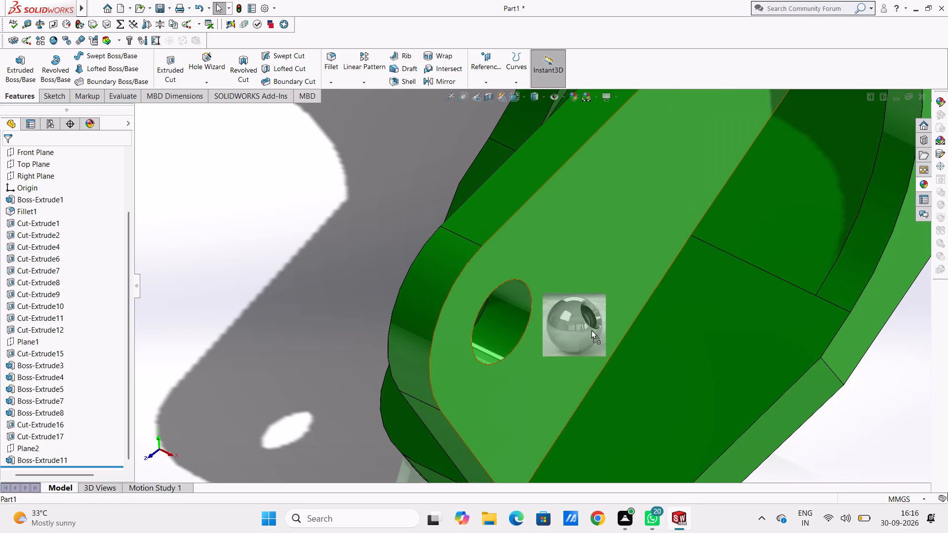
pyautogui.moveTo(591, 330); pyautogui.dragTo(512, 332)
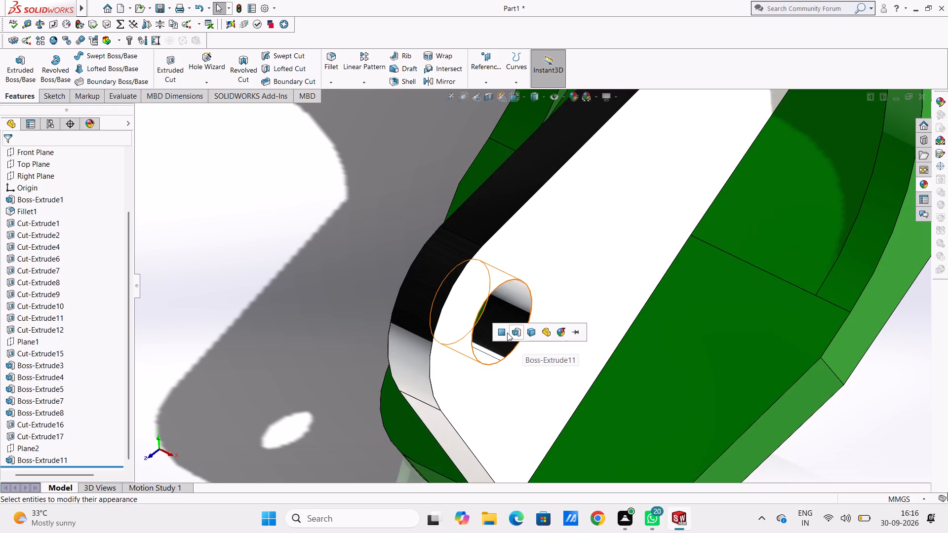
pyautogui.click(499, 333)
pyautogui.scroll(8, 500, 334)
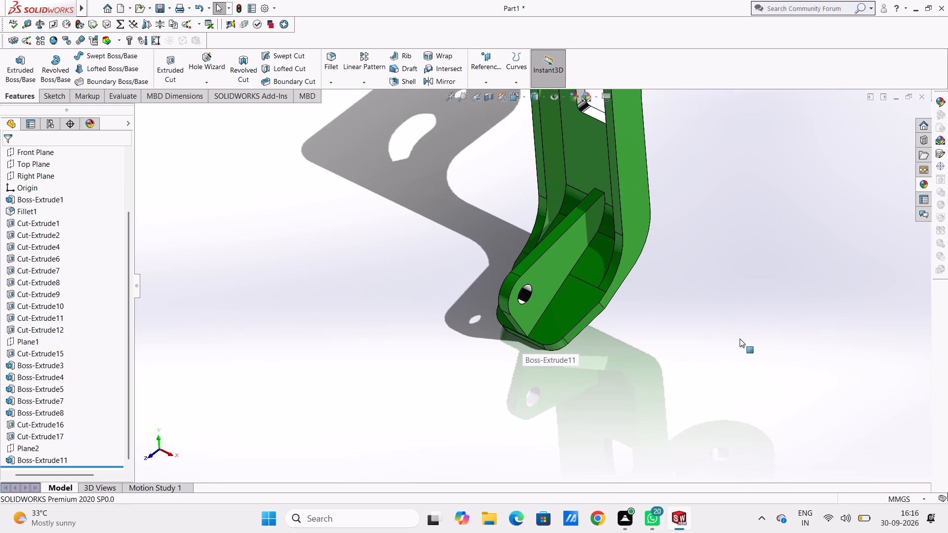
pyautogui.press('Escape')
pyautogui.press('Escape')
# Save the part in isometric view as "l shaped clevis support bracket" in the Documents folder.
pyautogui.hotkey('ctrl', '7')
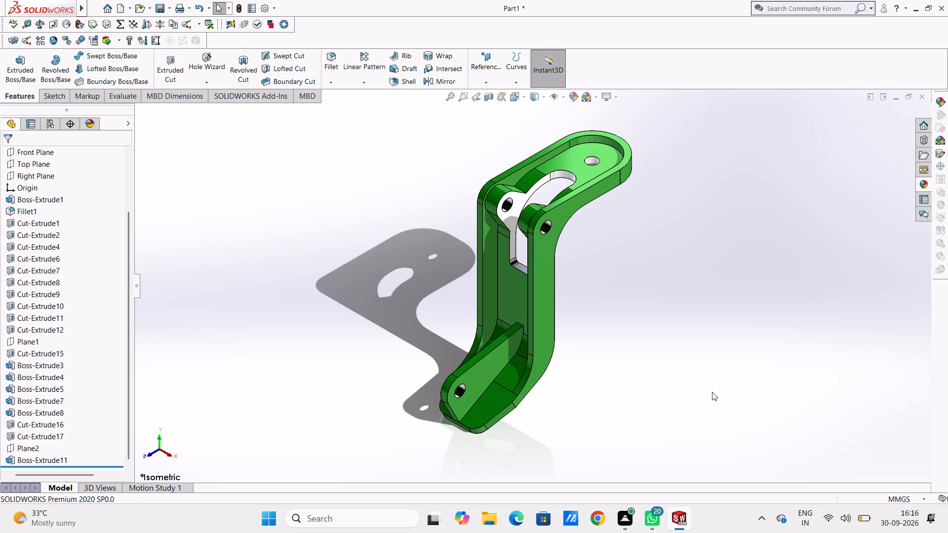
pyautogui.hotkey('ctrl', 's')
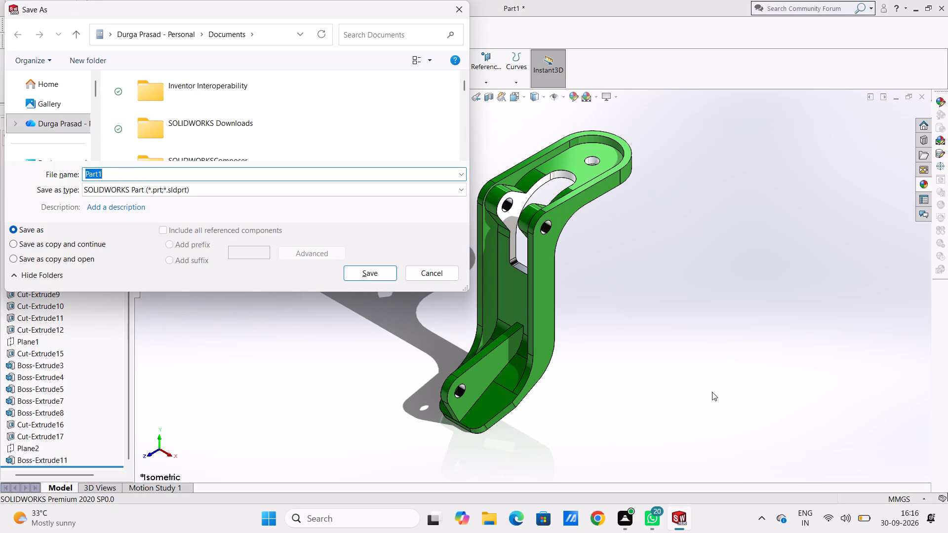
pyautogui.write('l s')
pyautogui.write('ha')
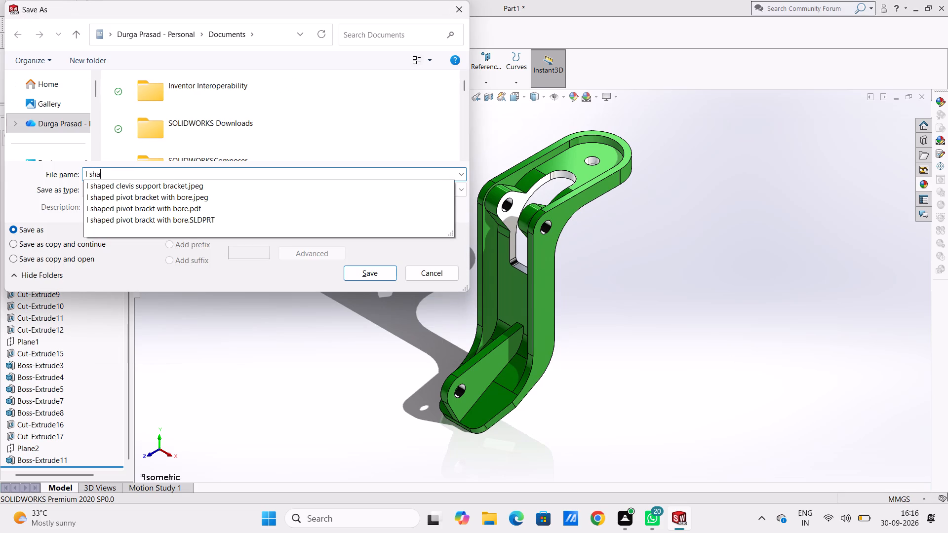
pyautogui.write('pedv')
pyautogui.press('space')
pyautogui.press('BackSpace')
pyautogui.press('space')
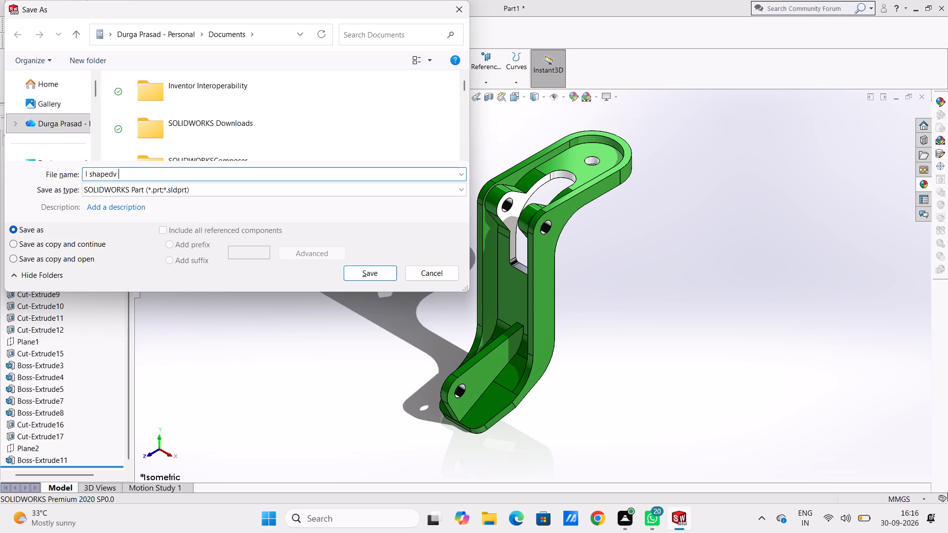
pyautogui.press('BackSpace')
pyautogui.press('BackSpace')
pyautogui.press('space')
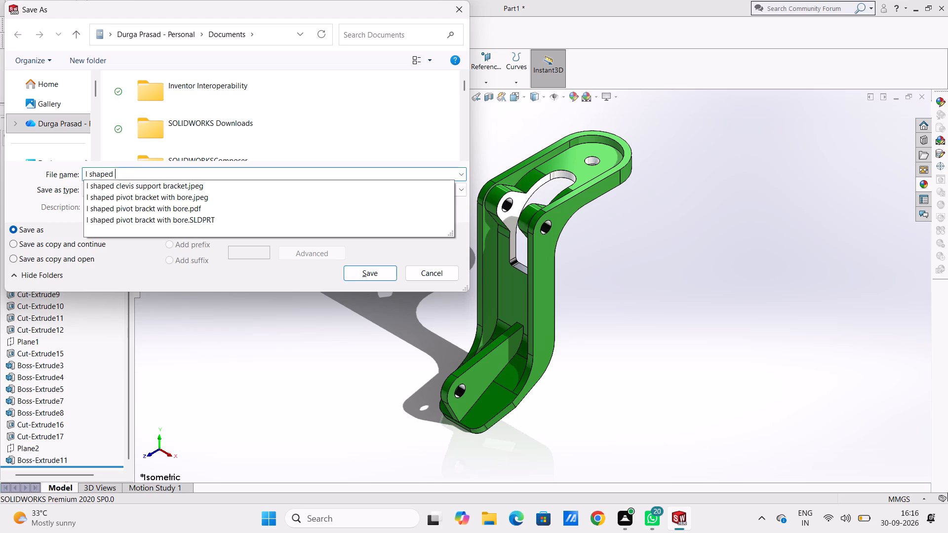
pyautogui.write('clevis')
pyautogui.press('space')
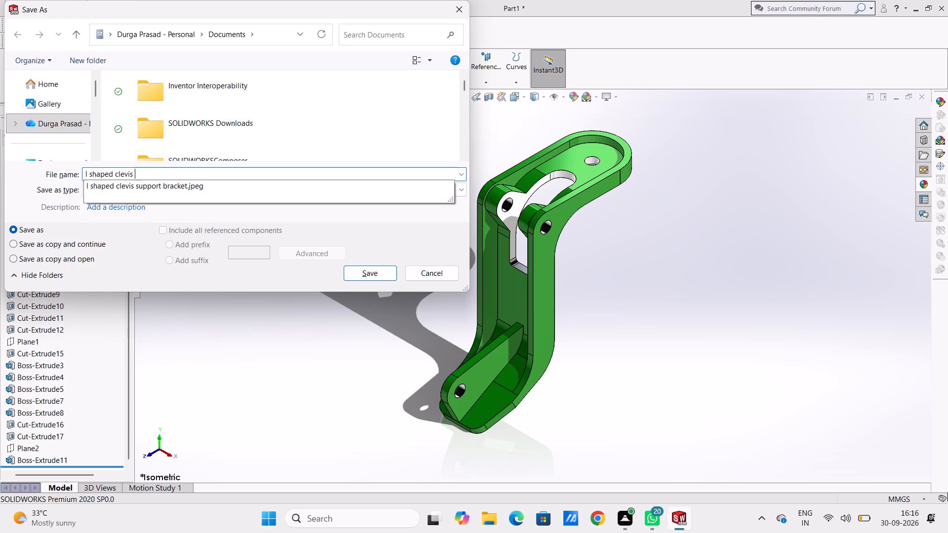
pyautogui.write('support')
pyautogui.press('space')
pyautogui.write('brac')
pyautogui.write('ket')
pyautogui.click(371, 274)
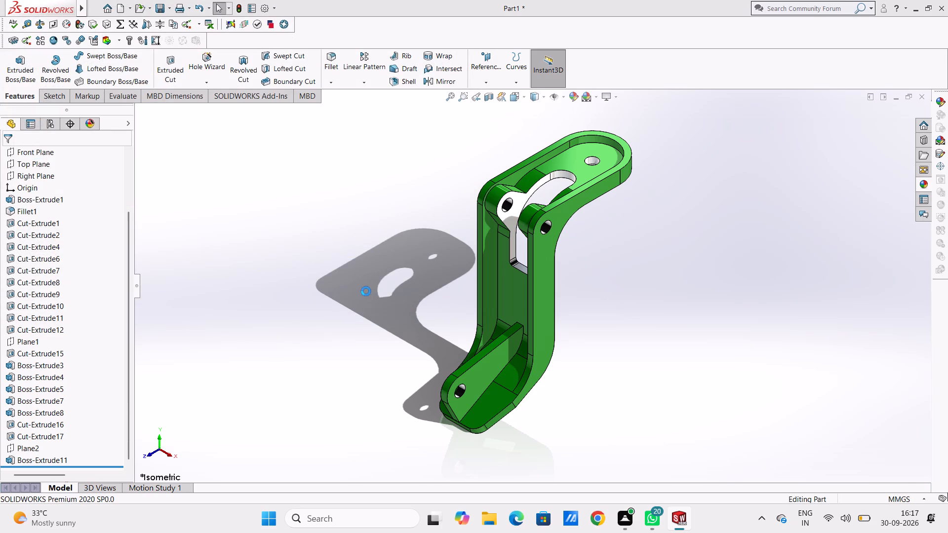
# Save a copy of the bracket in Adobe Portable Document Format (*.pdf) under the same name.
pyautogui.click(169, 8)
pyautogui.click(178, 33)
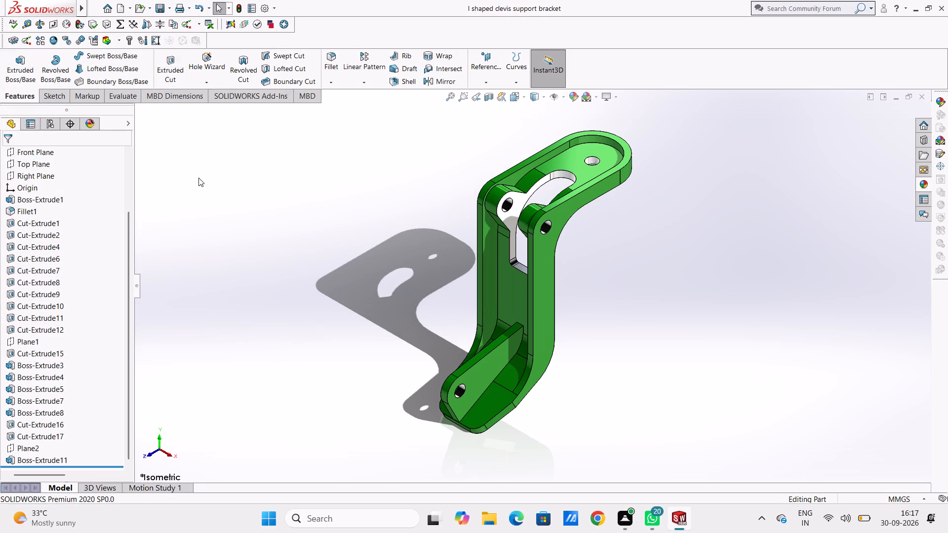
pyautogui.click(227, 189)
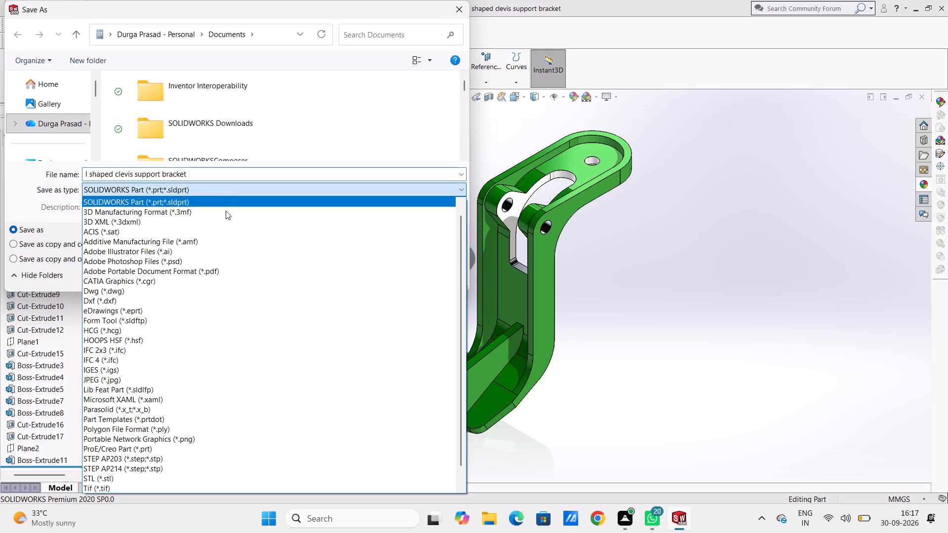
pyautogui.click(216, 273)
pyautogui.click(368, 292)
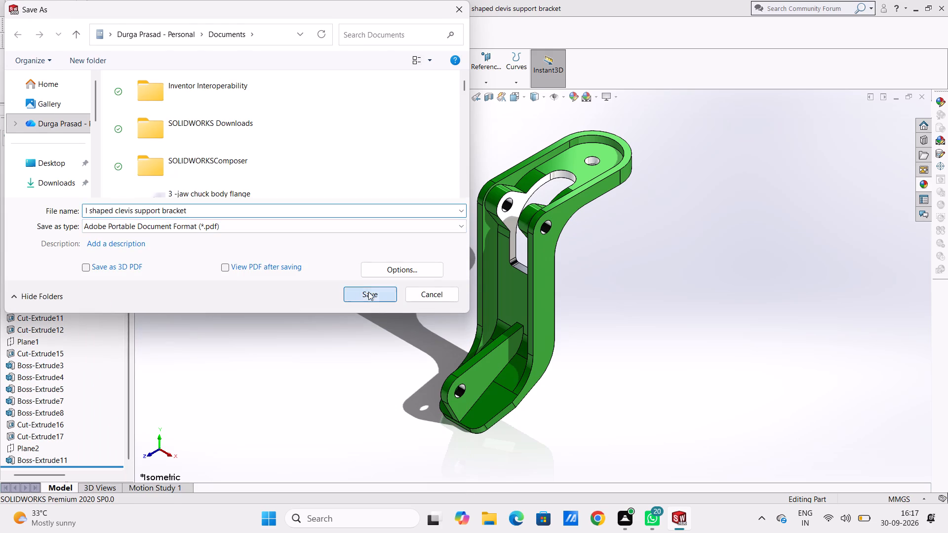